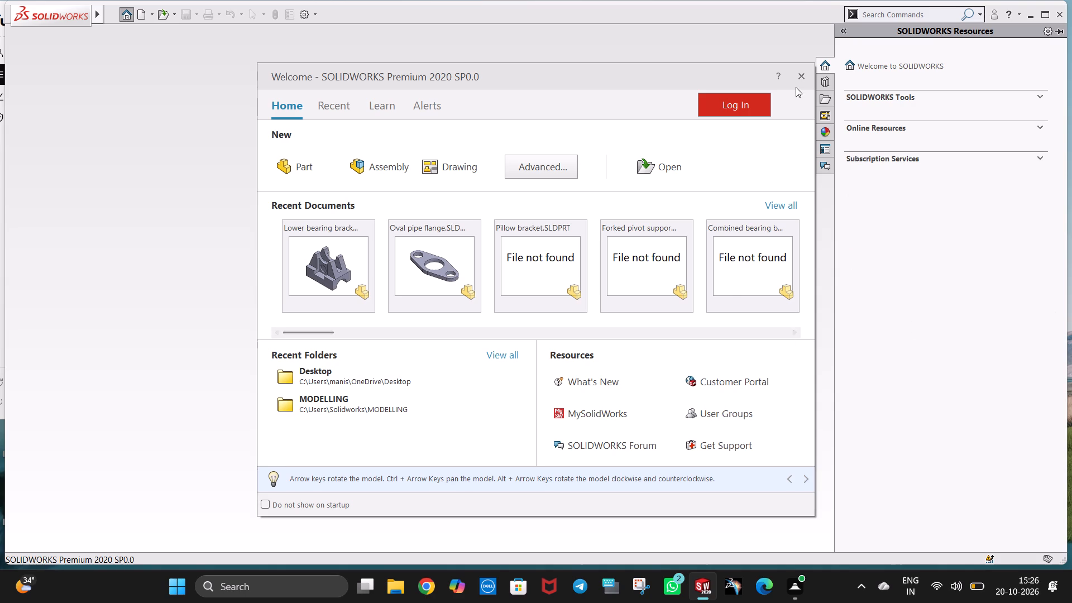
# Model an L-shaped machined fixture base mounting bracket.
# Dismiss the welcome window and create a new part document.
pyautogui.click(802, 72)
pyautogui.click(142, 15)
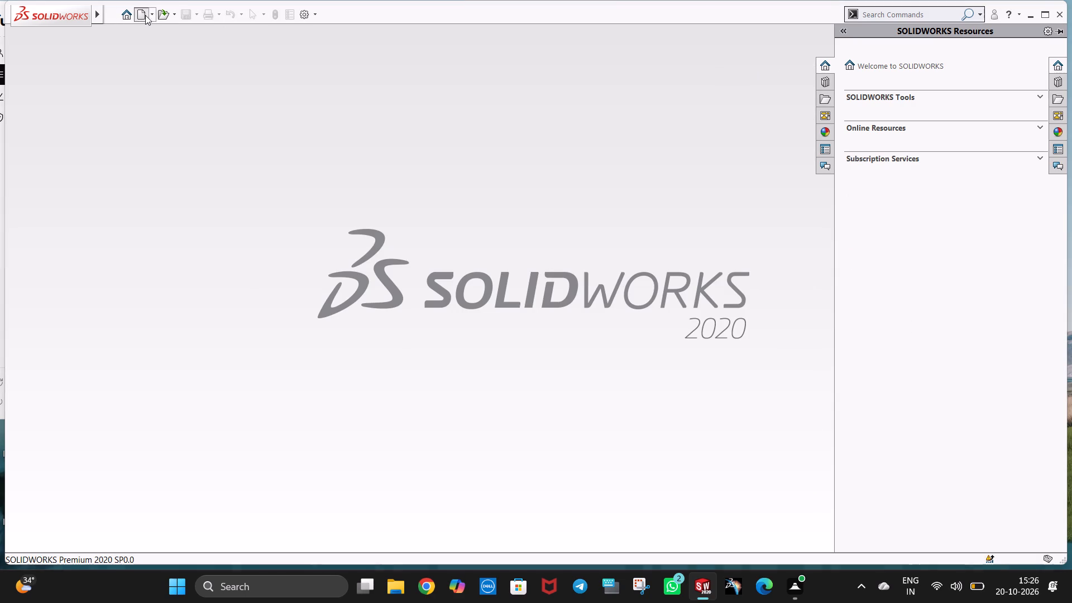
pyautogui.click(453, 442)
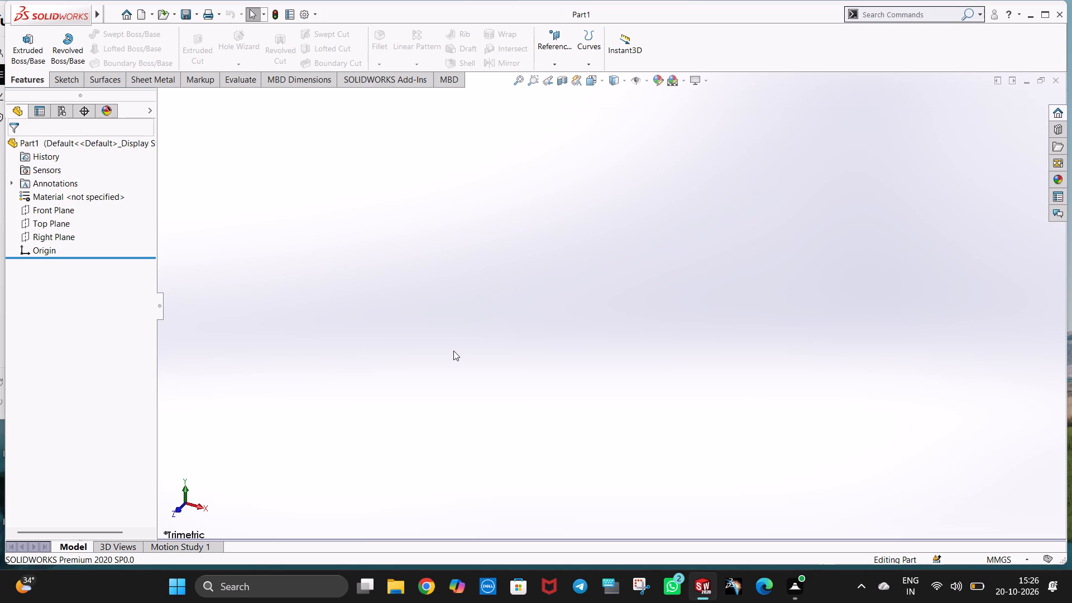
pyautogui.click(250, 411)
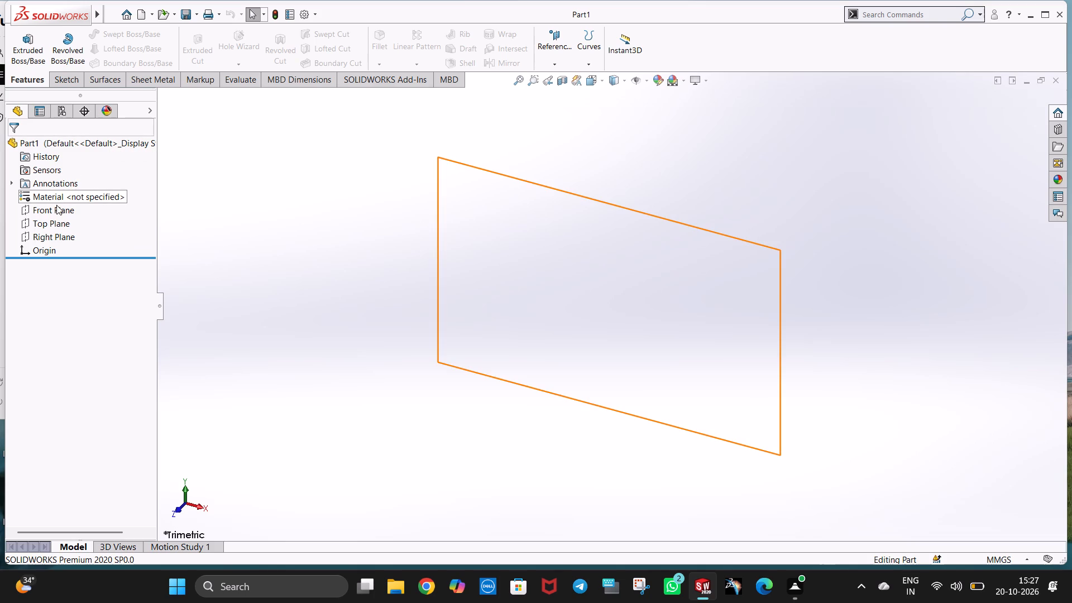
# Start a sketch on the Front Plane and draw a 56 mm horizontal line from the origin in the negative X direction.
pyautogui.click(58, 82)
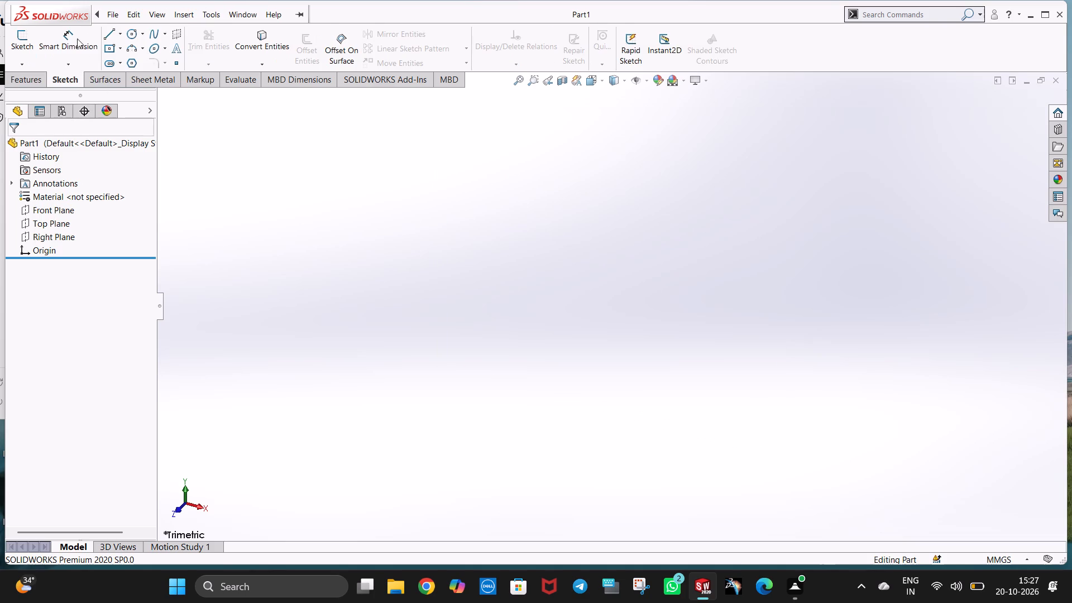
pyautogui.click(106, 39)
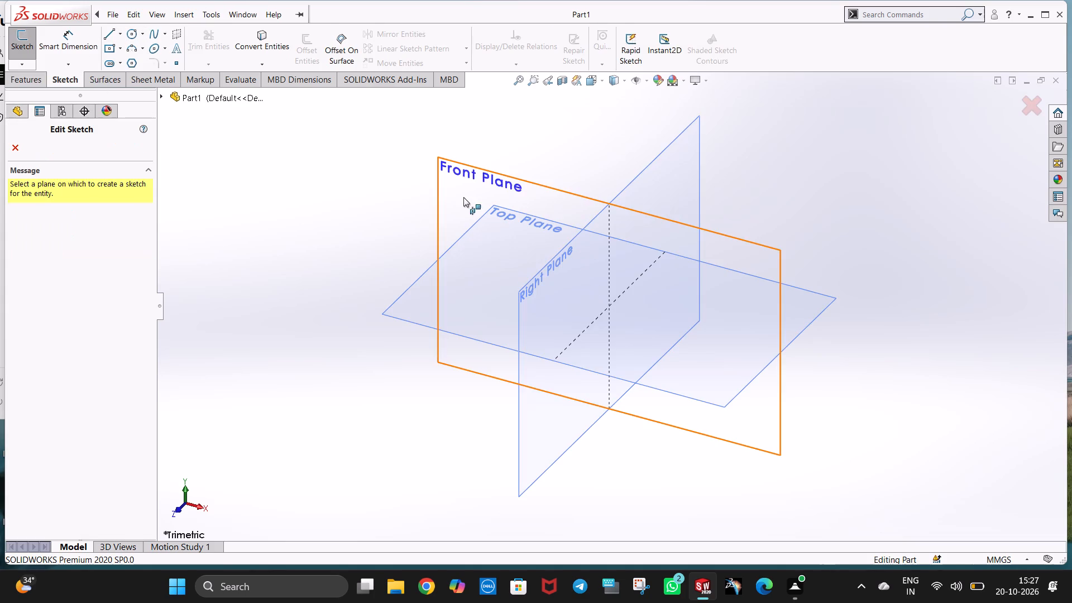
pyautogui.click(441, 173)
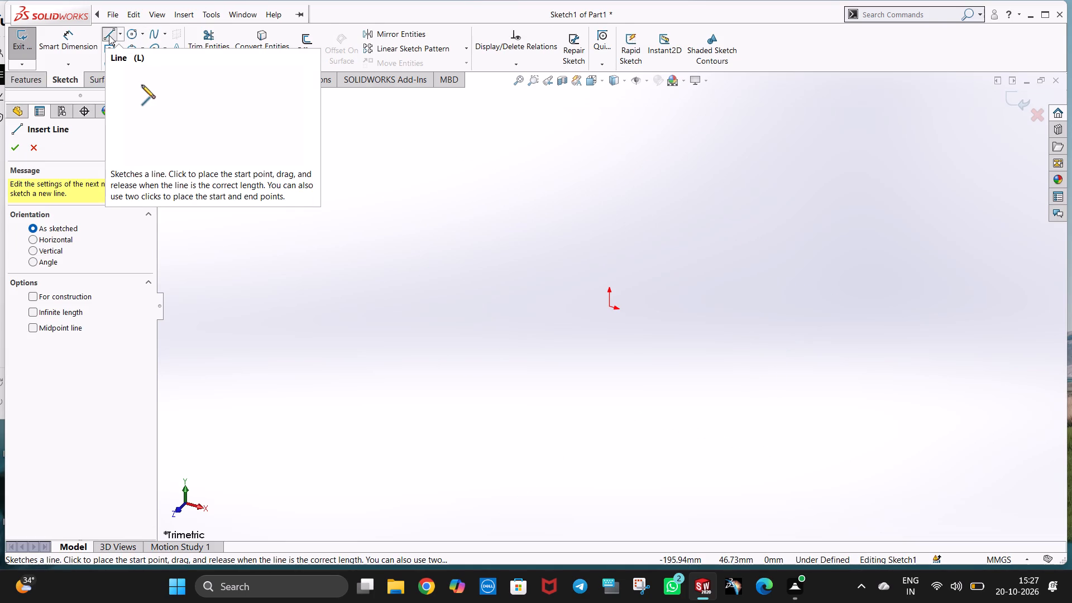
pyautogui.press('Escape')
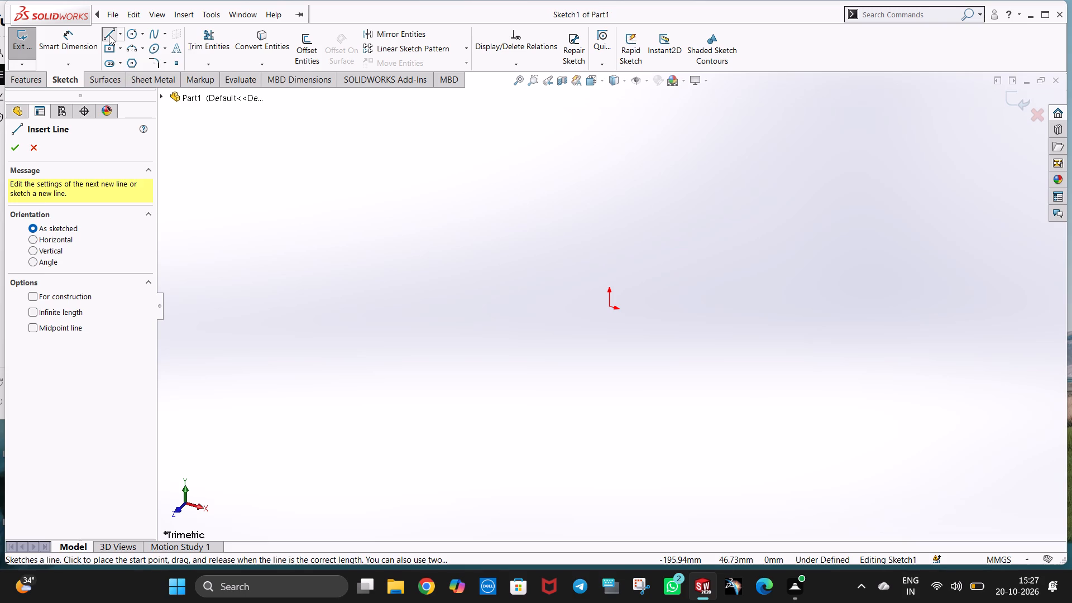
pyautogui.hotkey('ctrl', '1')
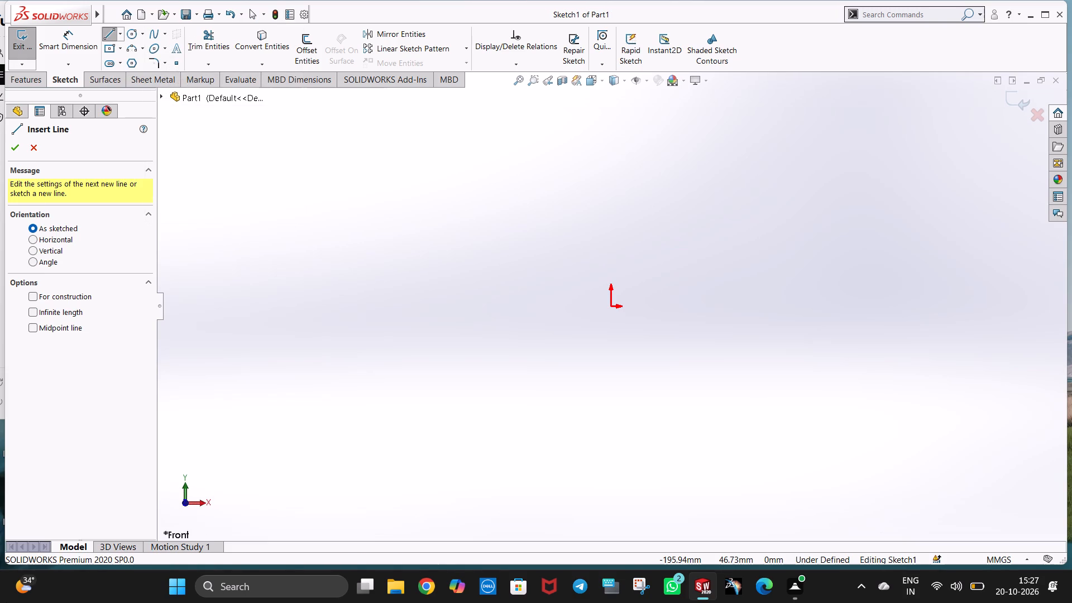
pyautogui.press('Escape')
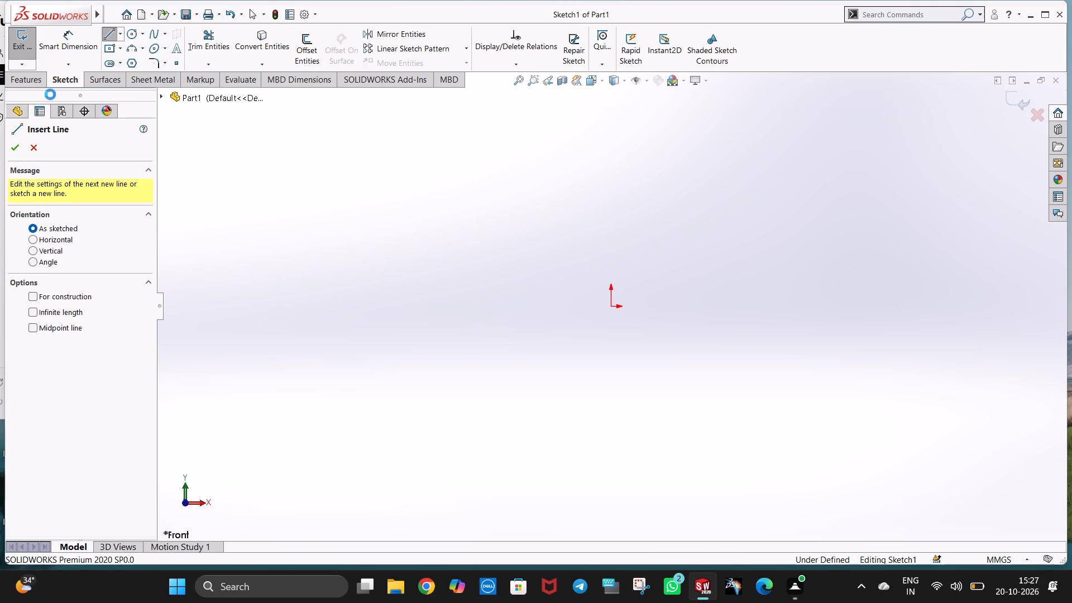
pyautogui.click(111, 32)
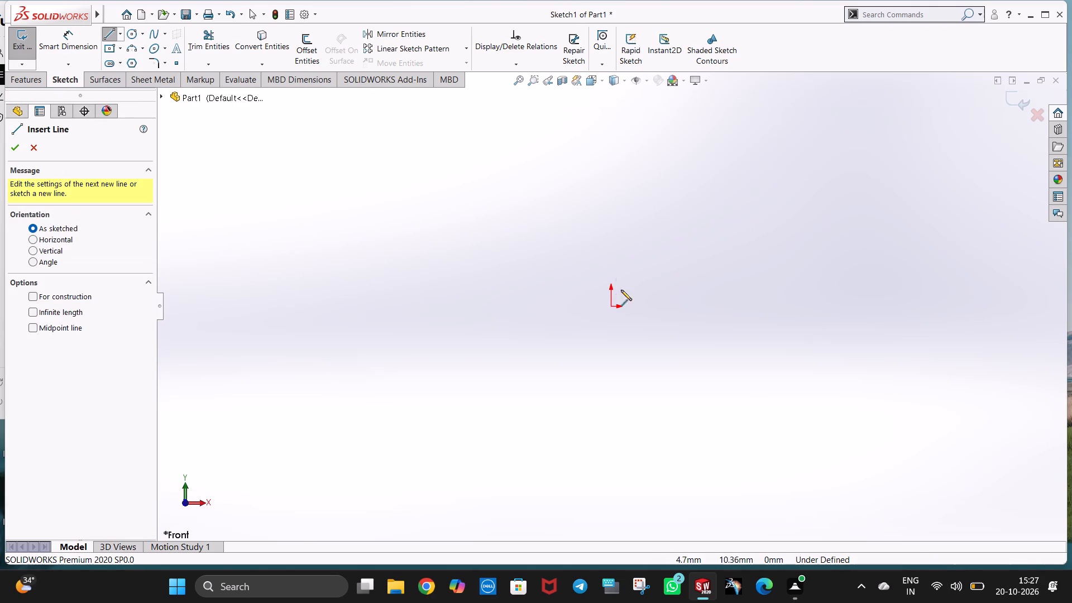
pyautogui.click(611, 308)
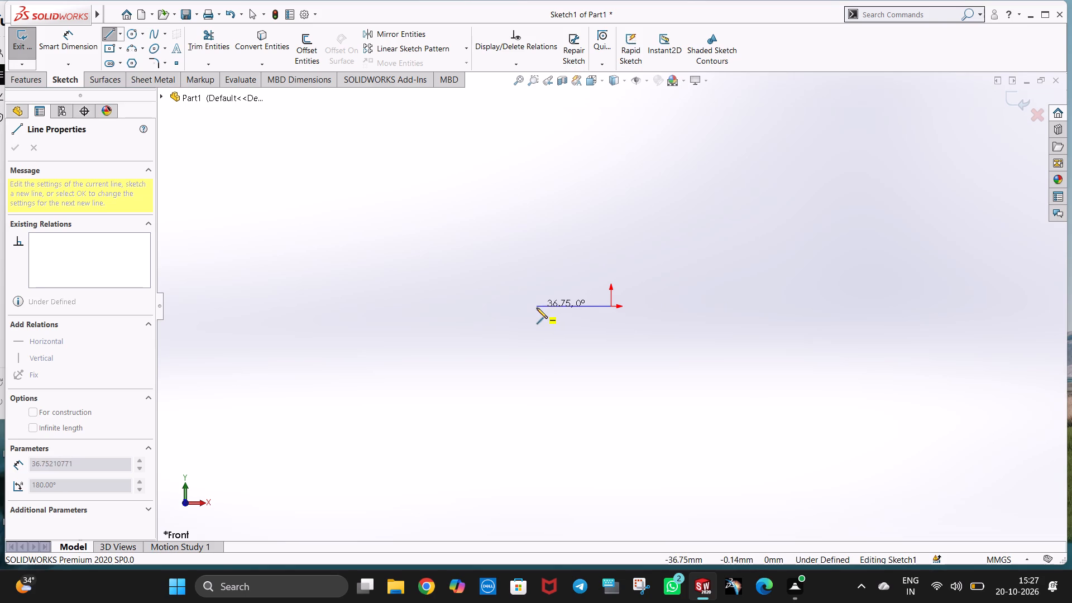
pyautogui.click(513, 305)
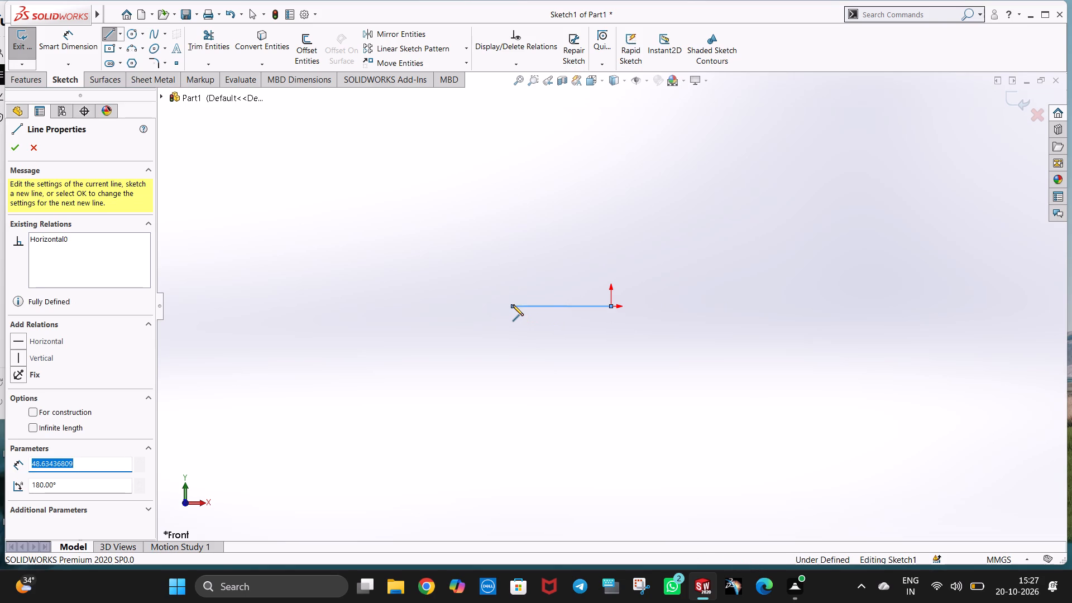
pyautogui.write('56')
pyautogui.press('Return')
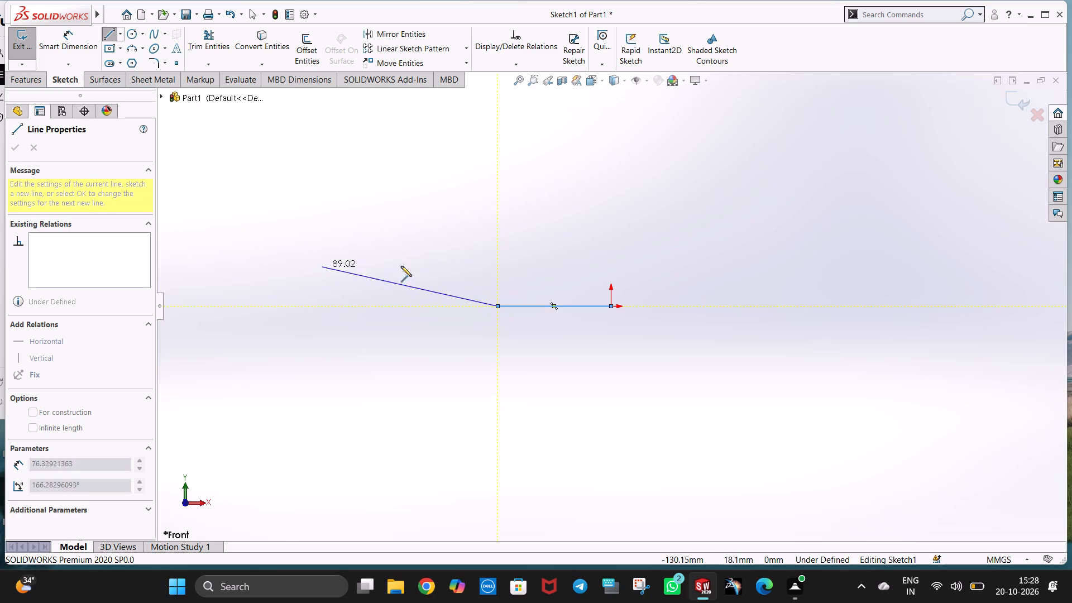
# Continue the L-shaped outline 20 mm up, 42 mm back horizontally, 56 mm up and across to above the origin, closing it at the origin.
pyautogui.click(501, 264)
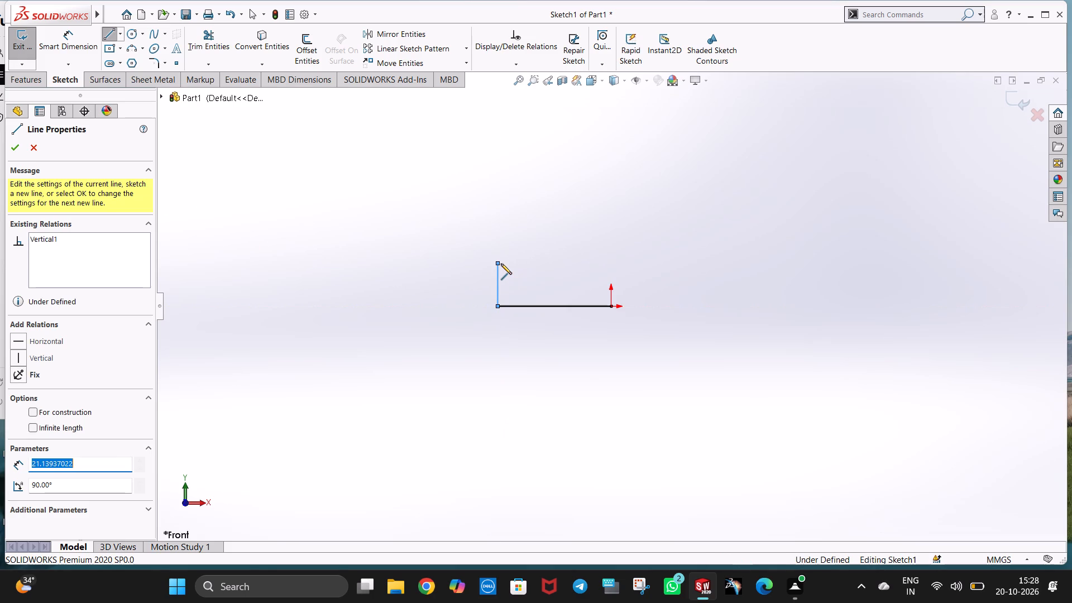
pyautogui.write('20')
pyautogui.press('Return')
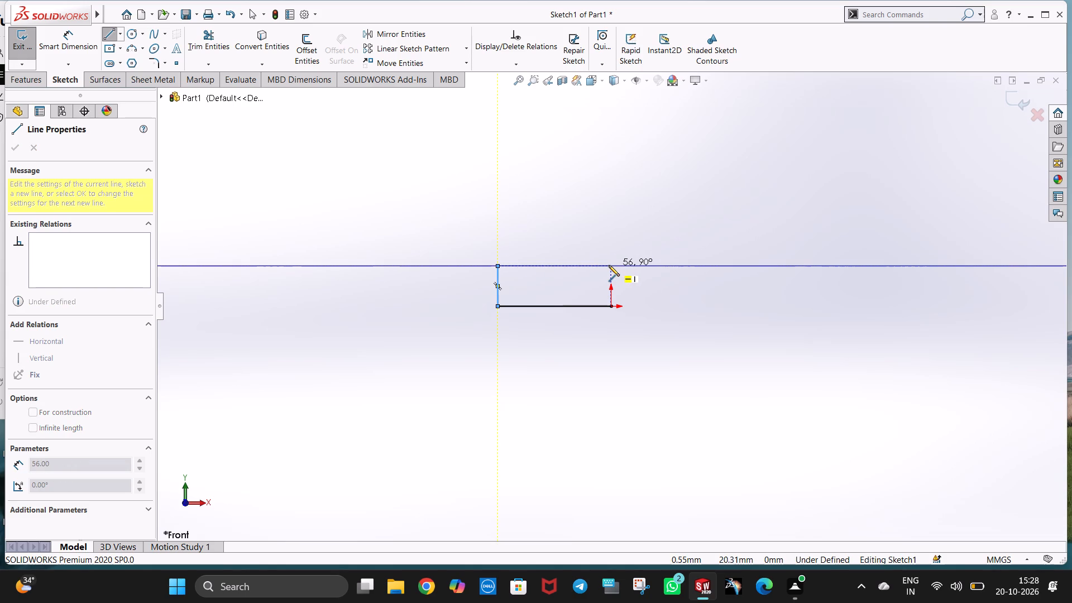
pyautogui.click(572, 265)
pyautogui.write('42')
pyautogui.press('Return')
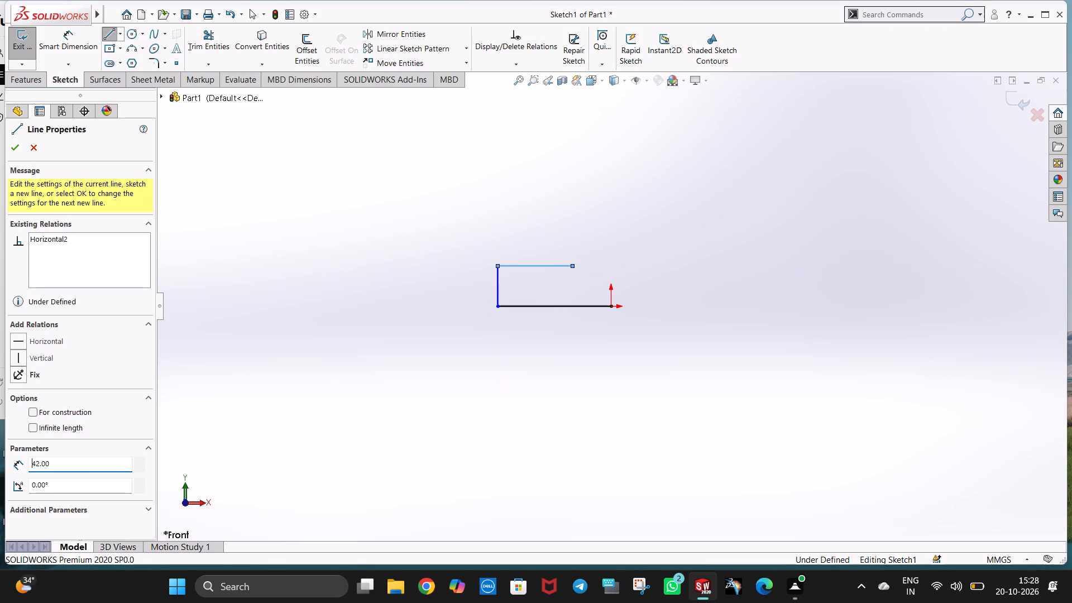
pyautogui.click(585, 129)
pyautogui.write('56')
pyautogui.press('Return')
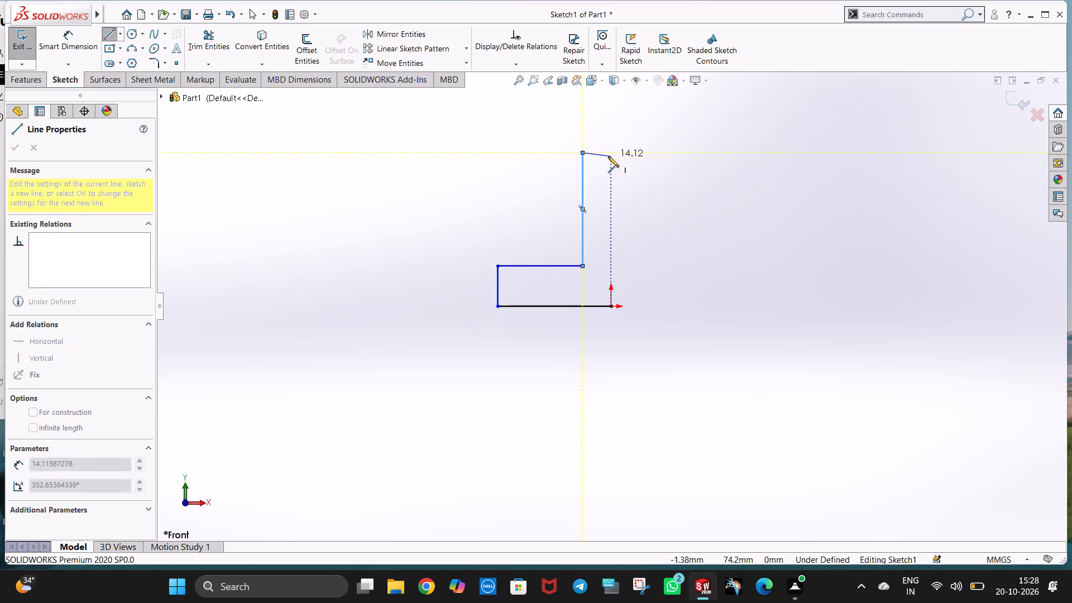
pyautogui.click(611, 154)
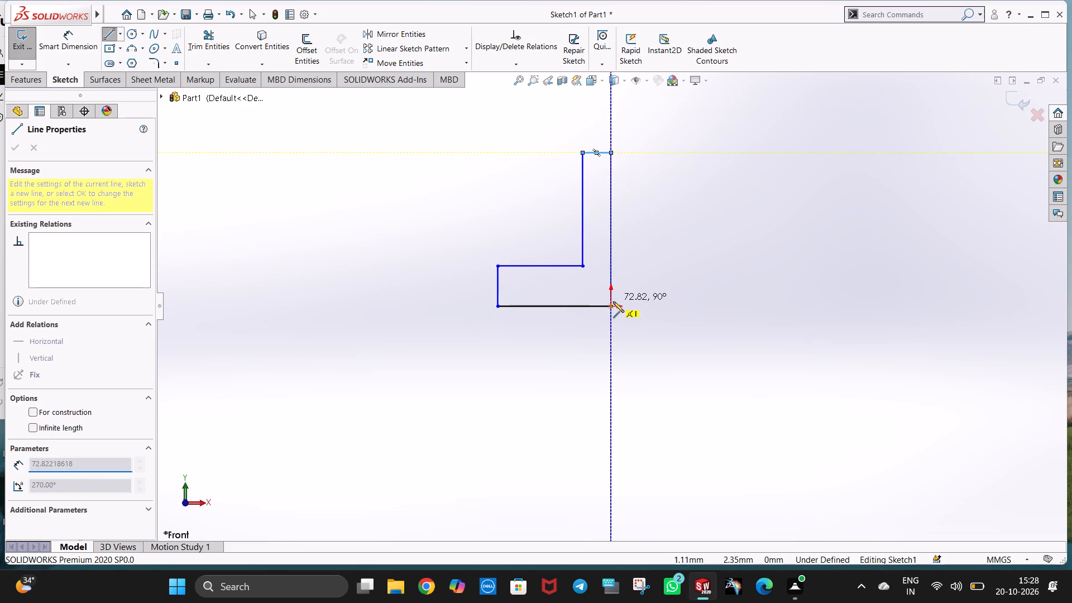
pyautogui.click(610, 304)
pyautogui.press('Escape')
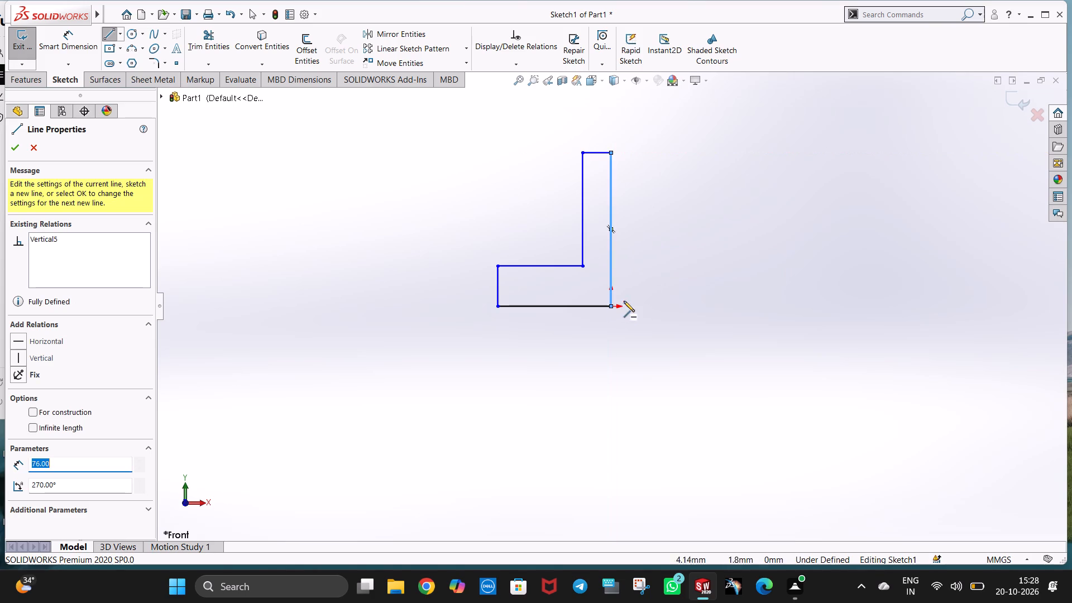
pyautogui.press('Escape')
pyautogui.click(643, 294)
# Dimension the L-profile's horizontal ledge, the short vertical edge of its foot and the top edge of its upright.
pyautogui.moveTo(530, 344); pyautogui.dragTo(543, 353, button='middle')
pyautogui.click(35, 84)
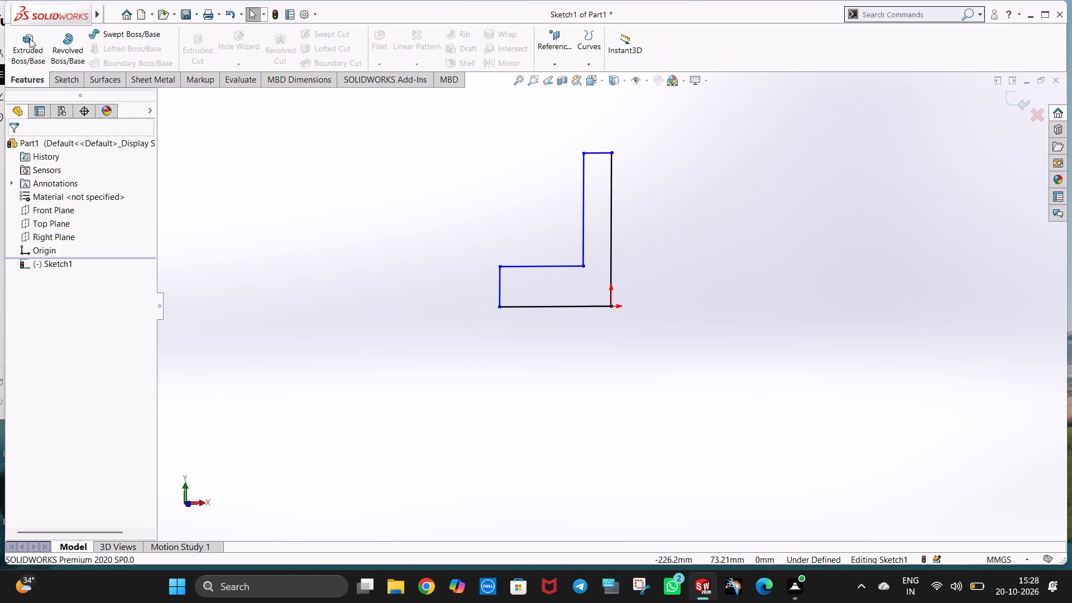
pyautogui.click(56, 78)
pyautogui.click(63, 39)
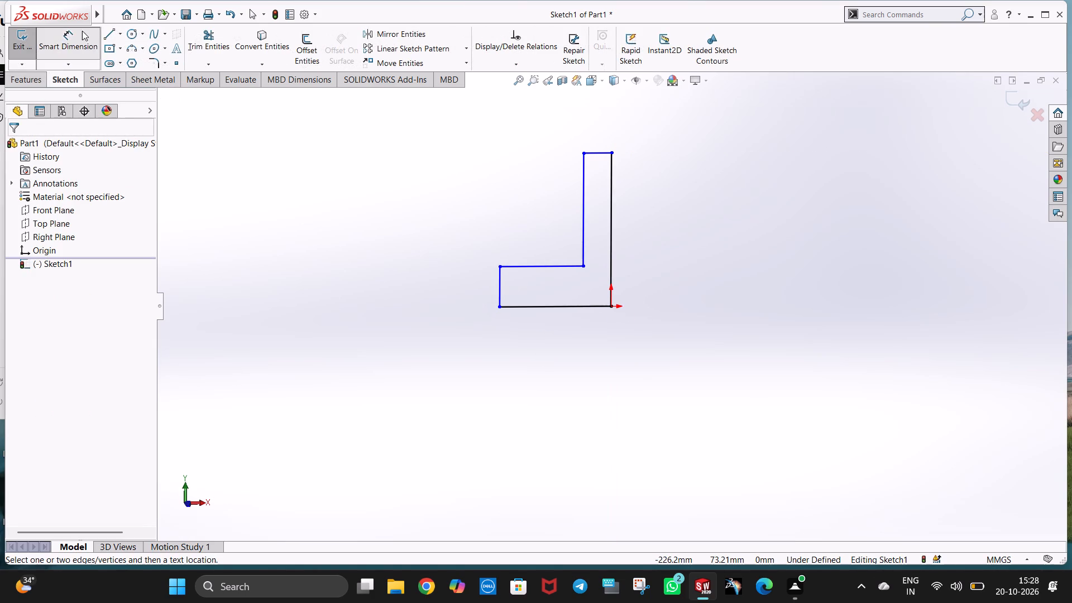
pyautogui.click(542, 267)
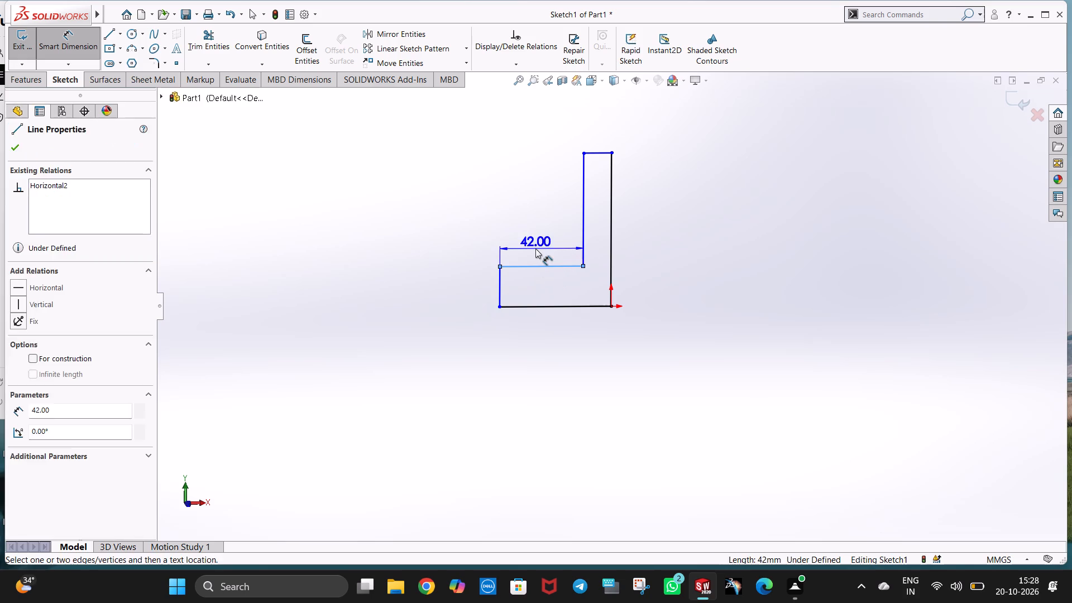
pyautogui.click(535, 248)
pyautogui.click(485, 231)
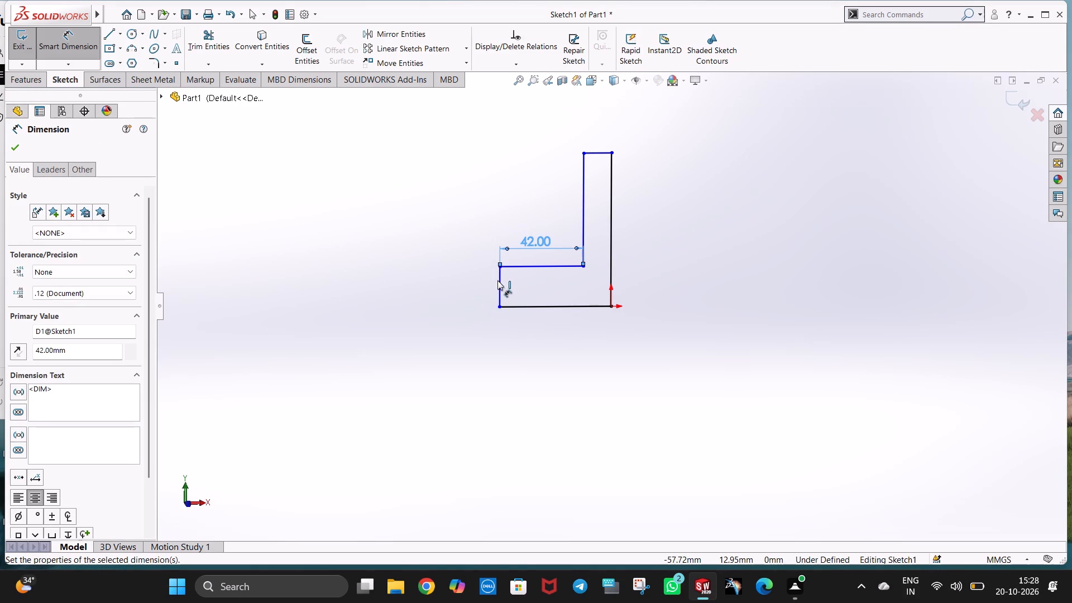
pyautogui.click(499, 280)
pyautogui.click(484, 279)
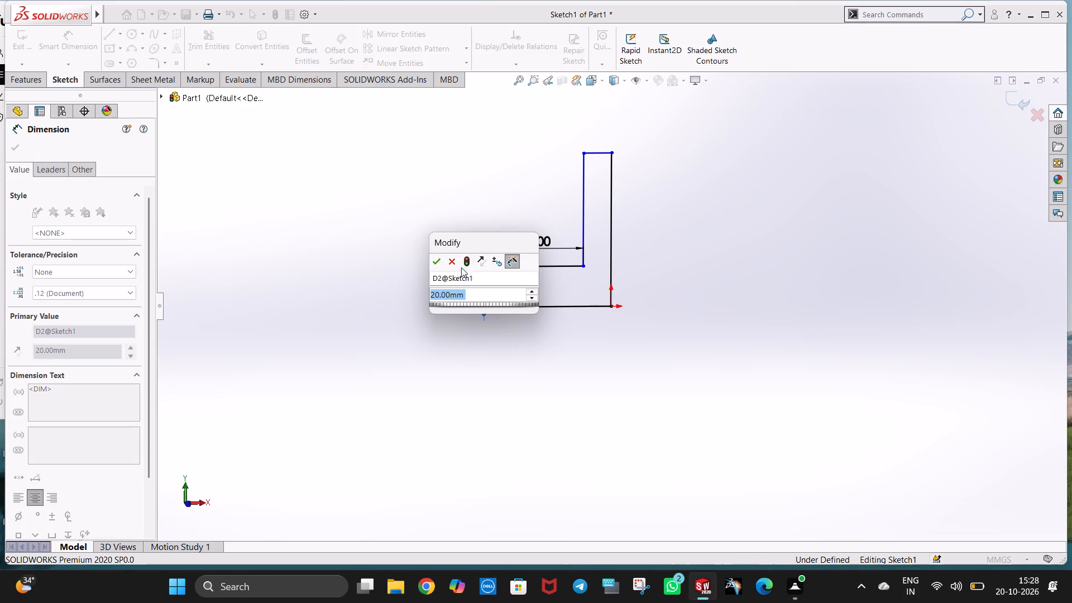
pyautogui.click(434, 260)
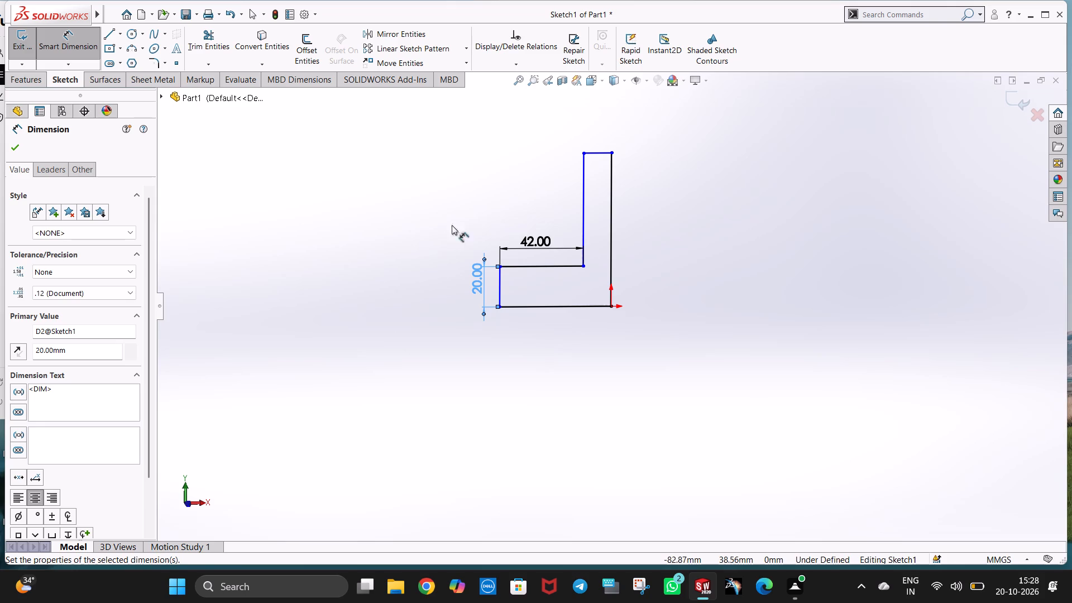
pyautogui.click(592, 153)
pyautogui.click(631, 142)
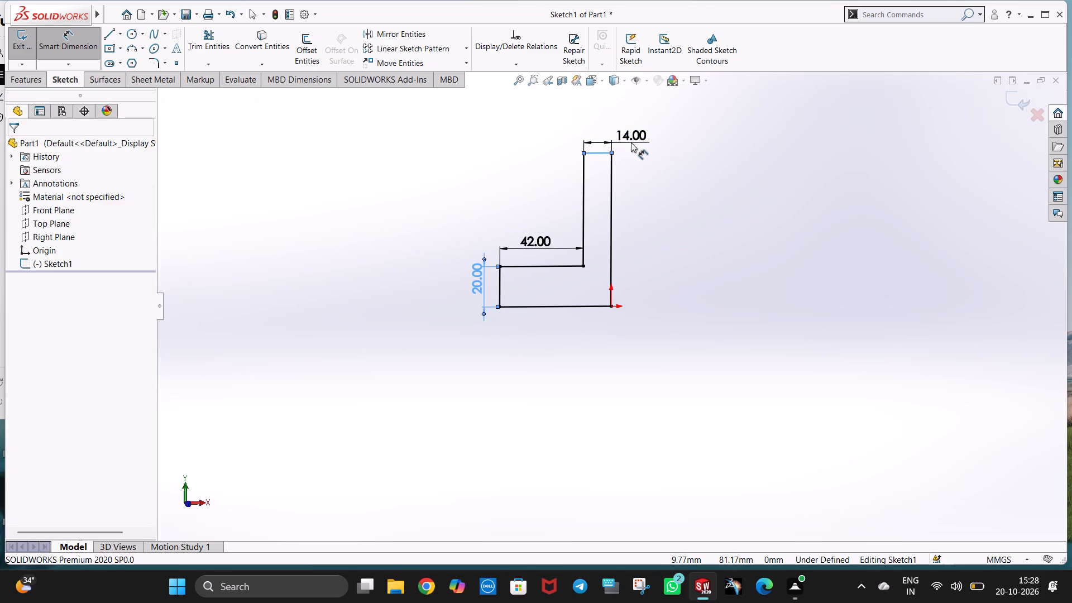
pyautogui.click(577, 122)
pyautogui.click(458, 181)
pyautogui.press('Escape')
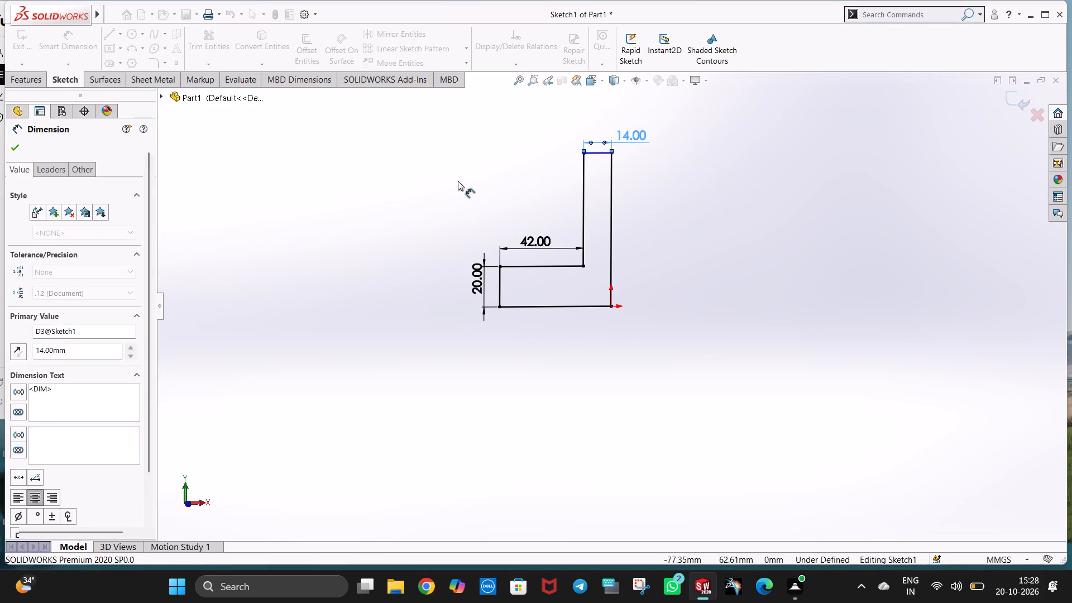
# Extrude the L-profile as a boss with a Mid Plane end condition and a depth of 140 mm.
pyautogui.click(25, 80)
pyautogui.click(25, 51)
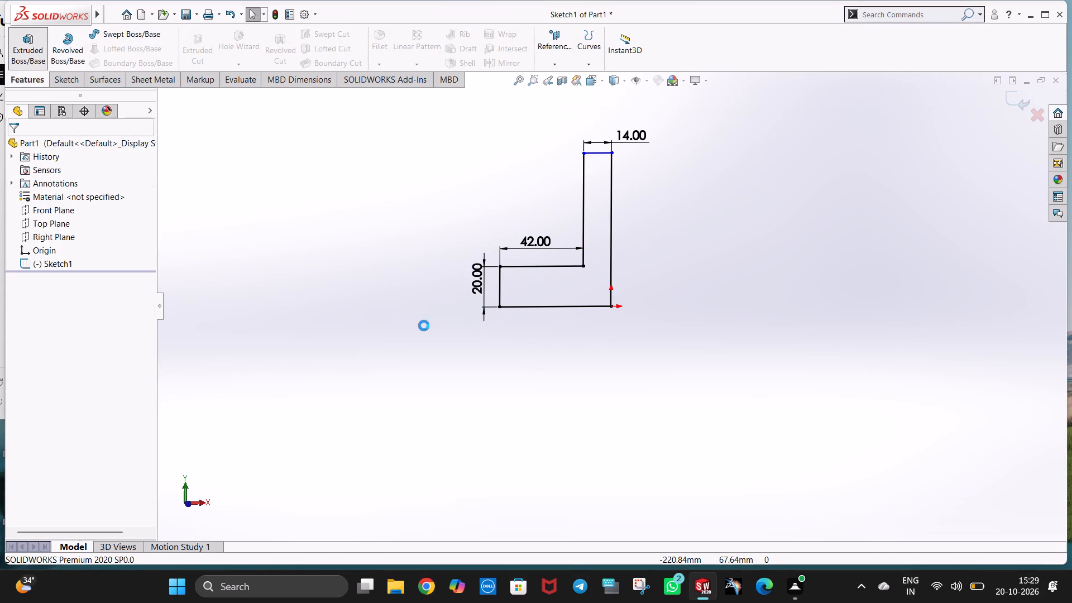
pyautogui.moveTo(471, 345); pyautogui.dragTo(489, 357, button='middle')
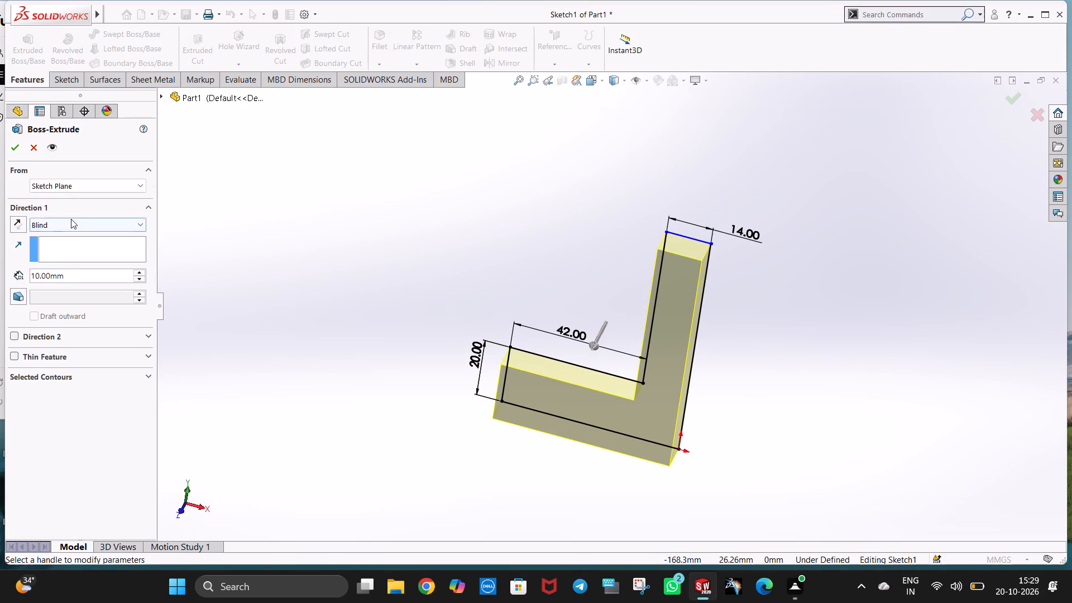
pyautogui.click(71, 220)
pyautogui.click(76, 285)
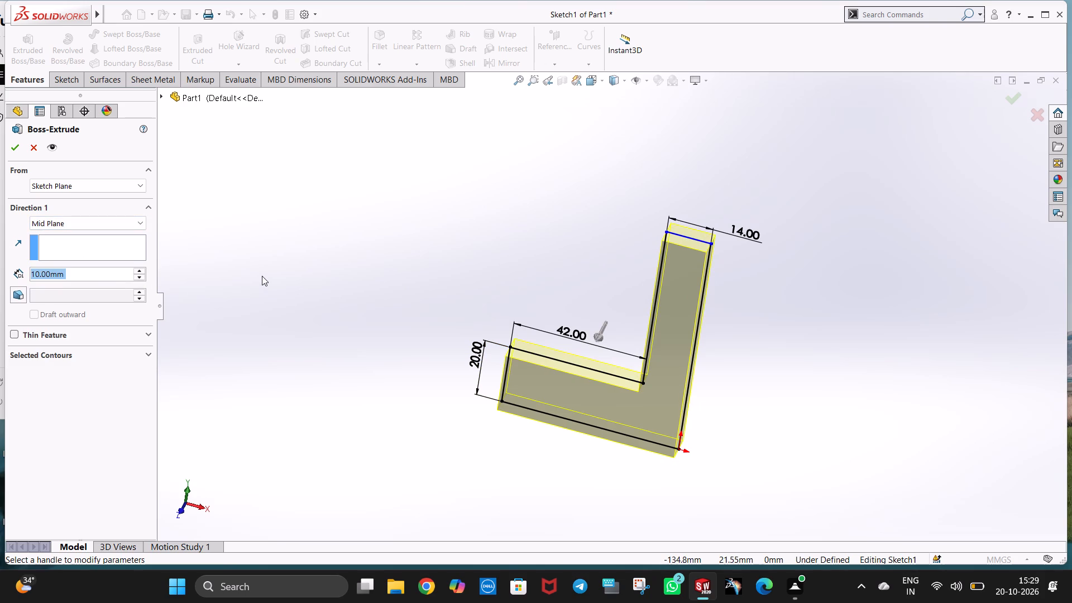
pyautogui.write('140')
pyautogui.press('Return')
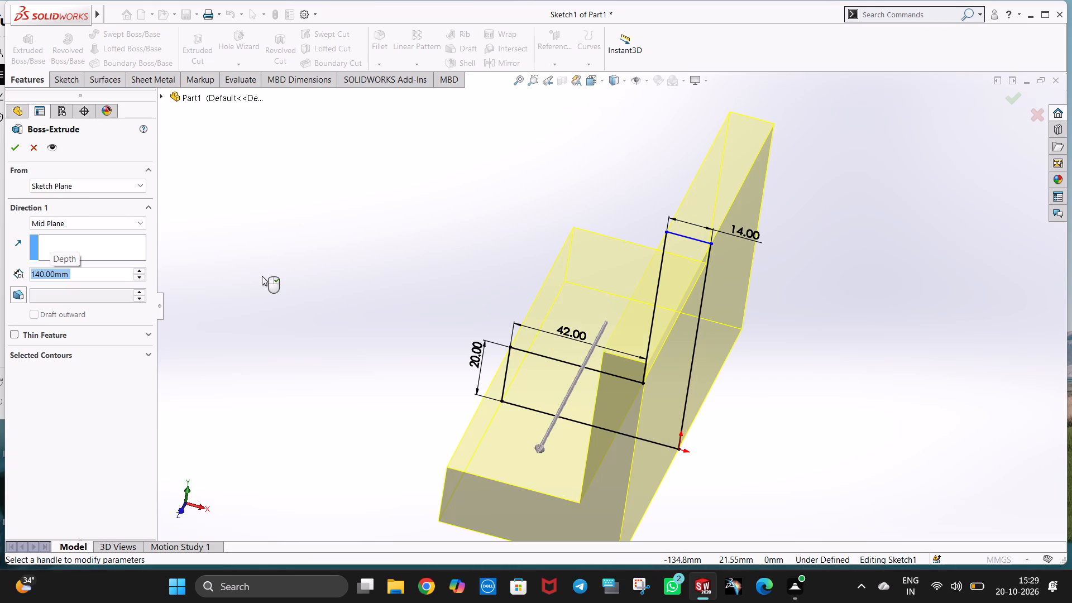
pyautogui.click(16, 149)
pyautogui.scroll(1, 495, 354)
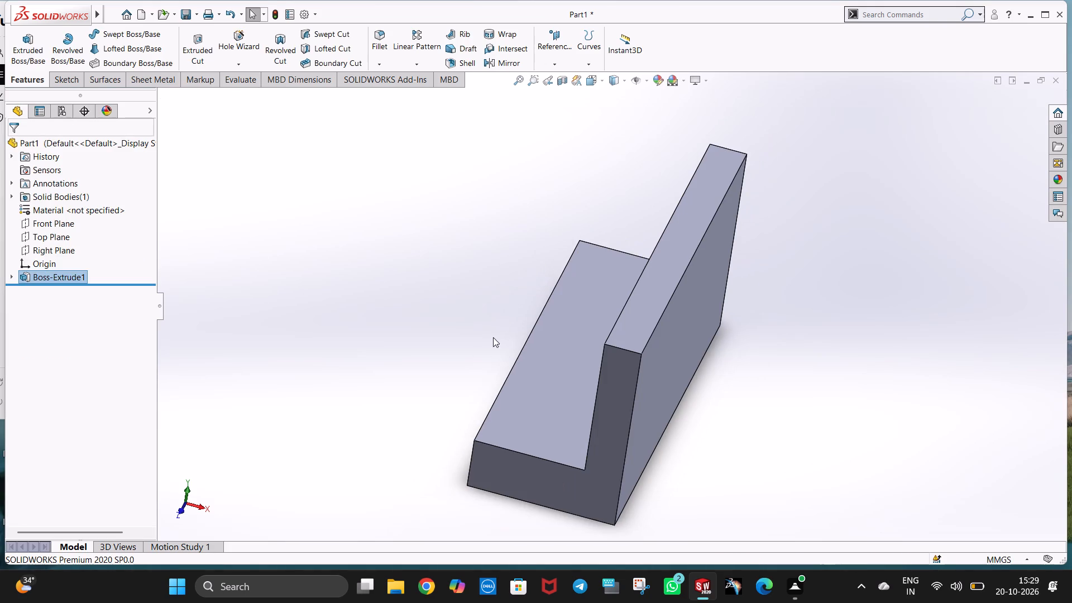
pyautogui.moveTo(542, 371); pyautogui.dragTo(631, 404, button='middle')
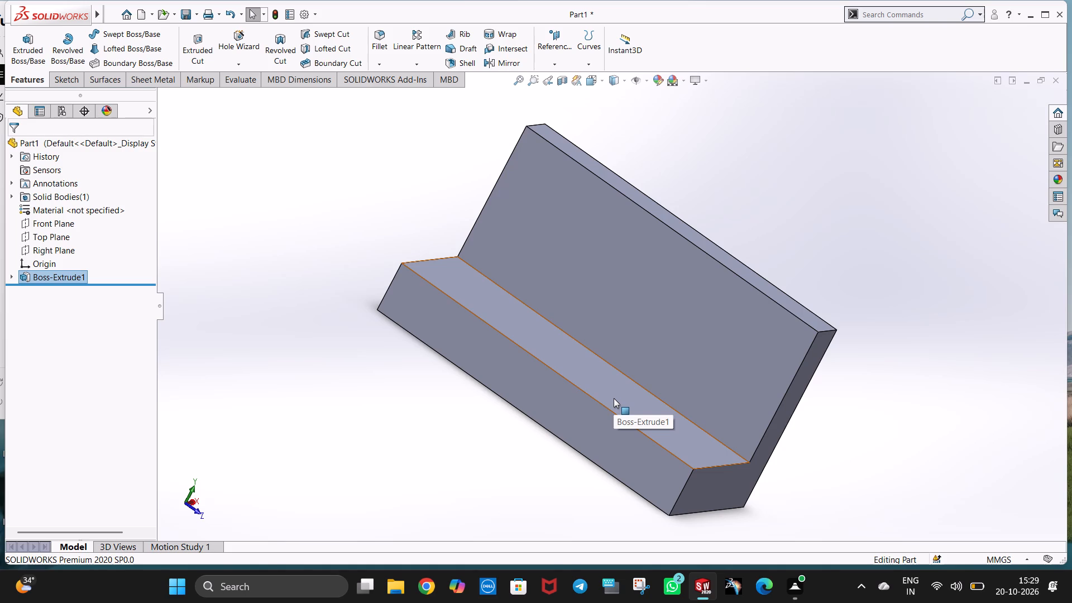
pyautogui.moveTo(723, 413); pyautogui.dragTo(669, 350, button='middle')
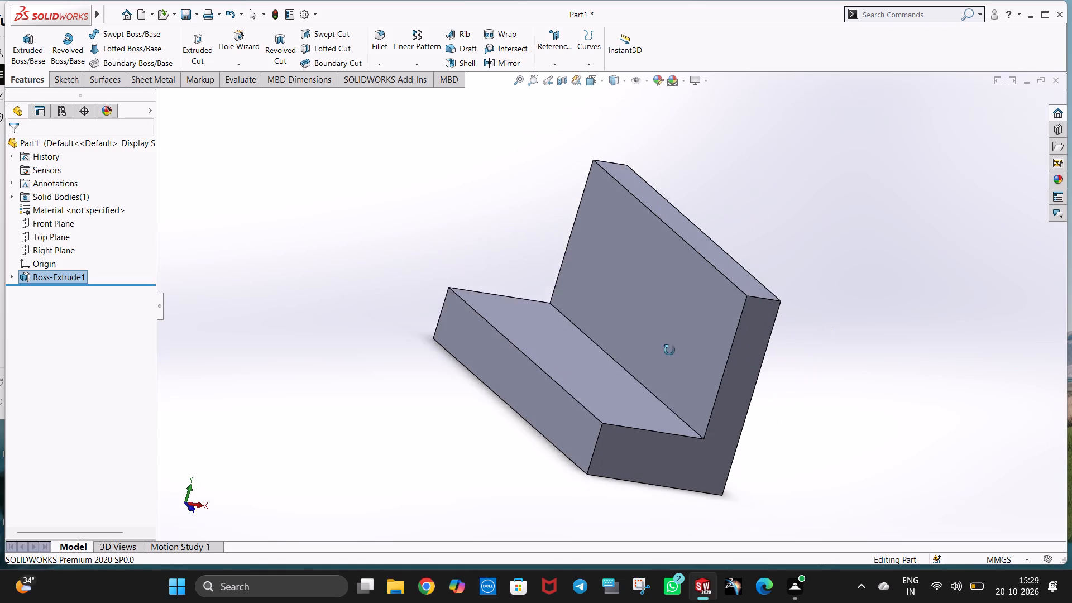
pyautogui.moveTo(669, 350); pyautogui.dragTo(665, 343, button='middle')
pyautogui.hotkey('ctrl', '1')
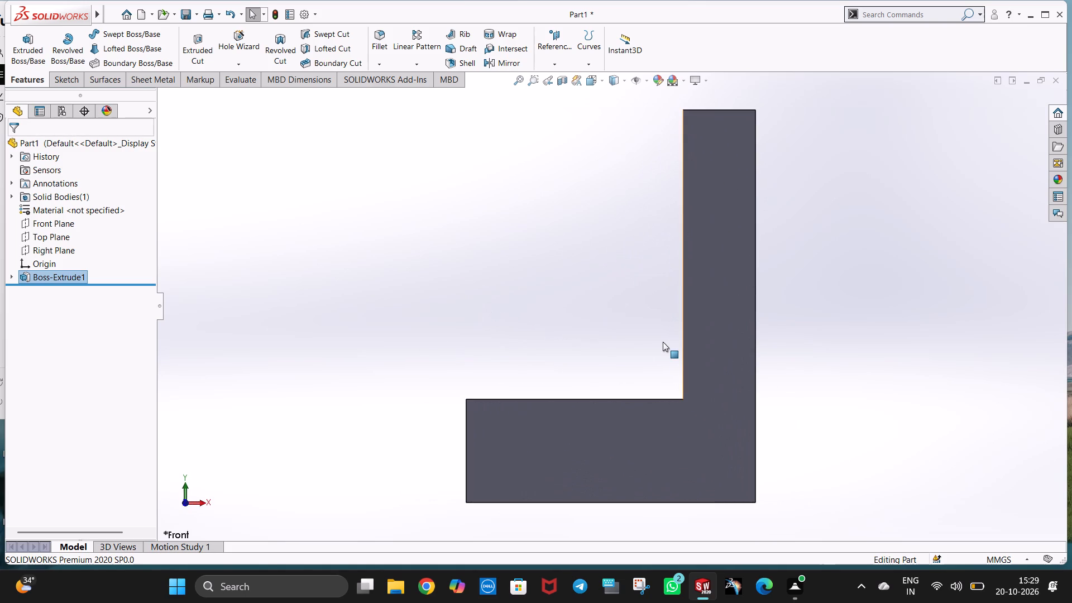
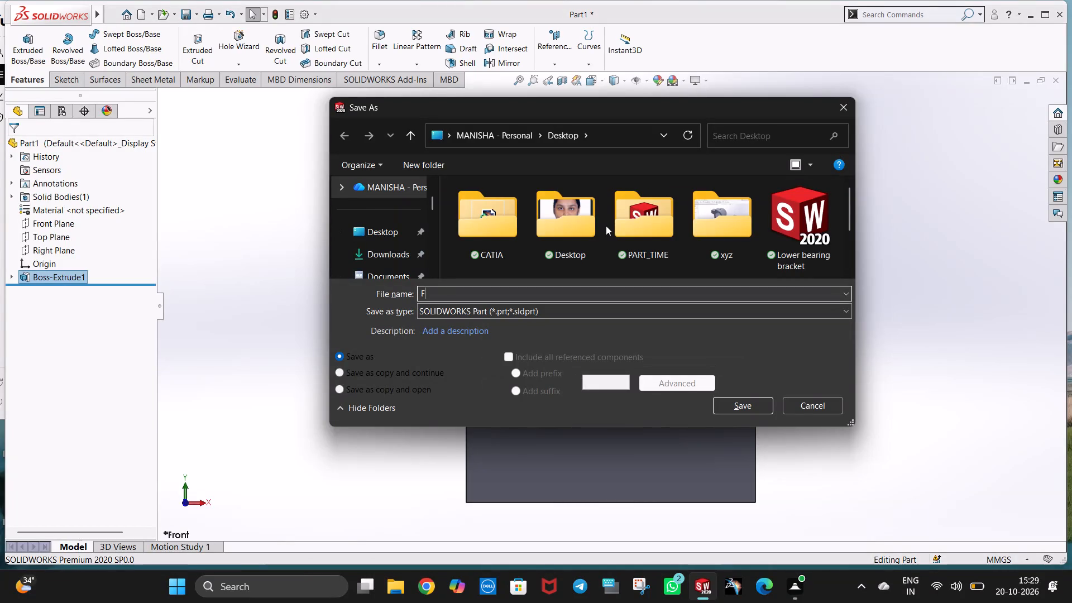
# Save the part to the Desktop under the name Fixture base mount.
pyautogui.write('ixture base mount')
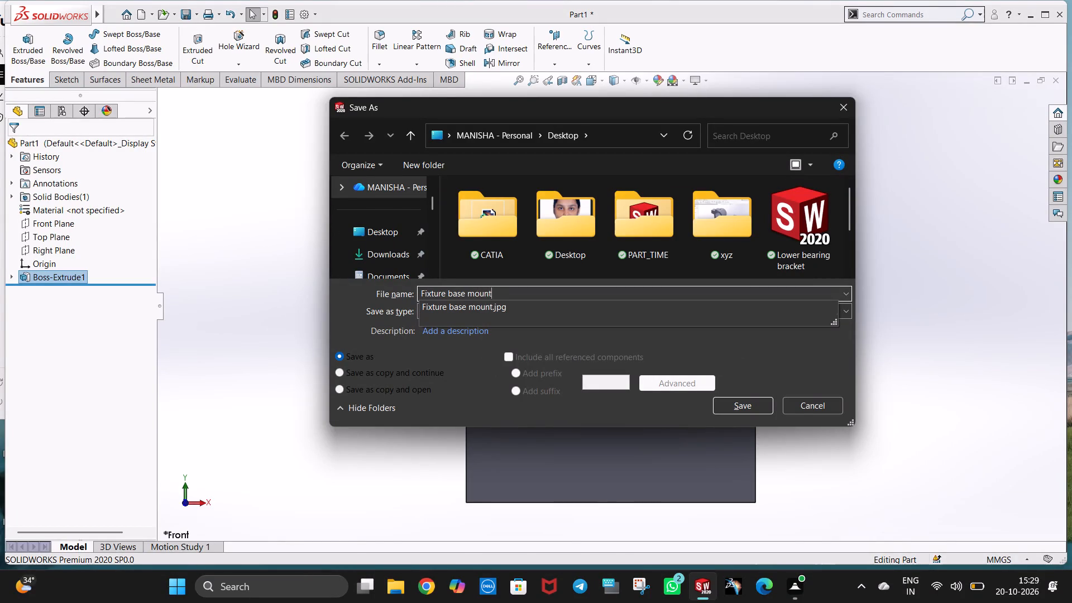
pyautogui.click(393, 231)
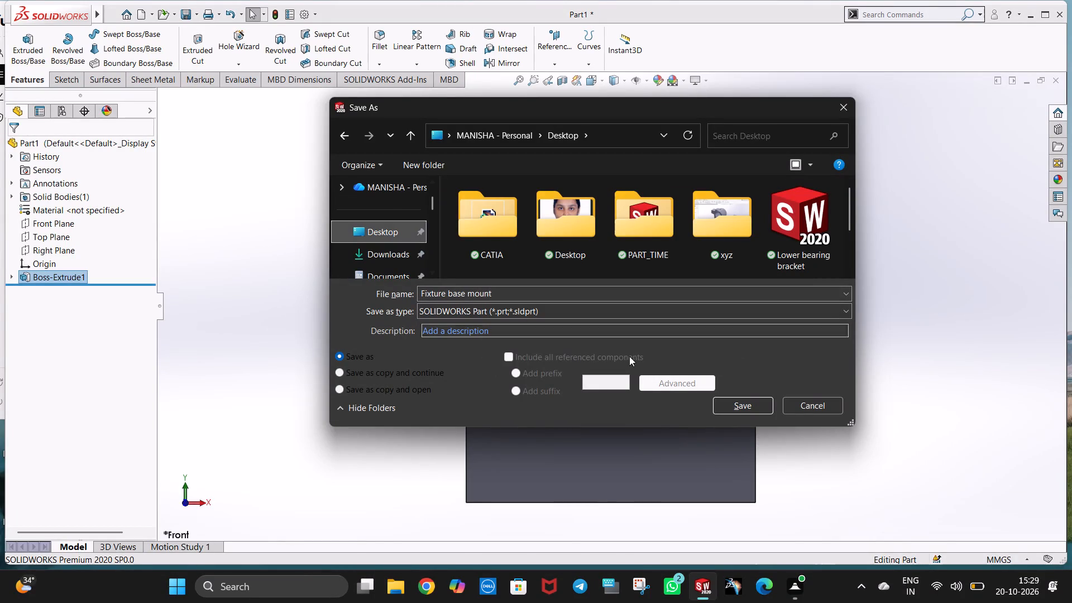
pyautogui.click(738, 406)
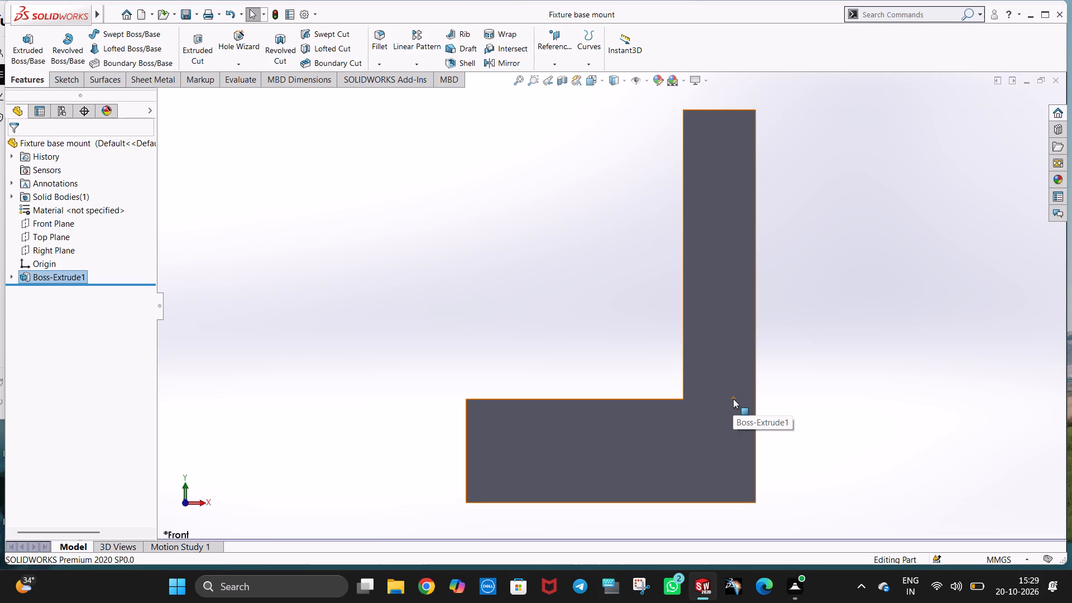
# Sketch a circle of 5 mm radius on the upright's narrow top face, near its far end in the top view.
pyautogui.press('5')
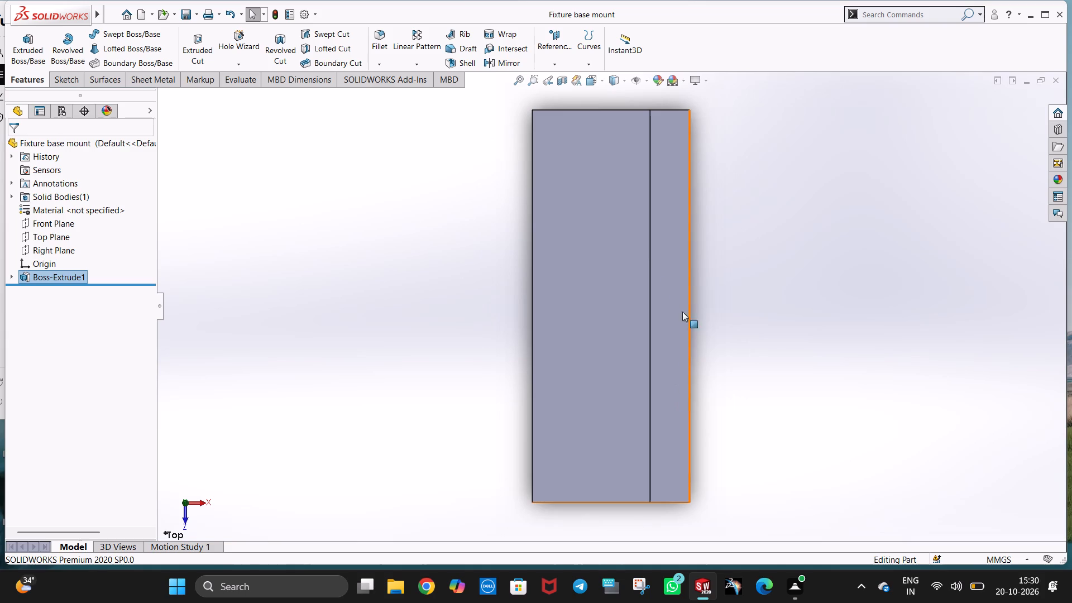
pyautogui.rightClick(663, 317)
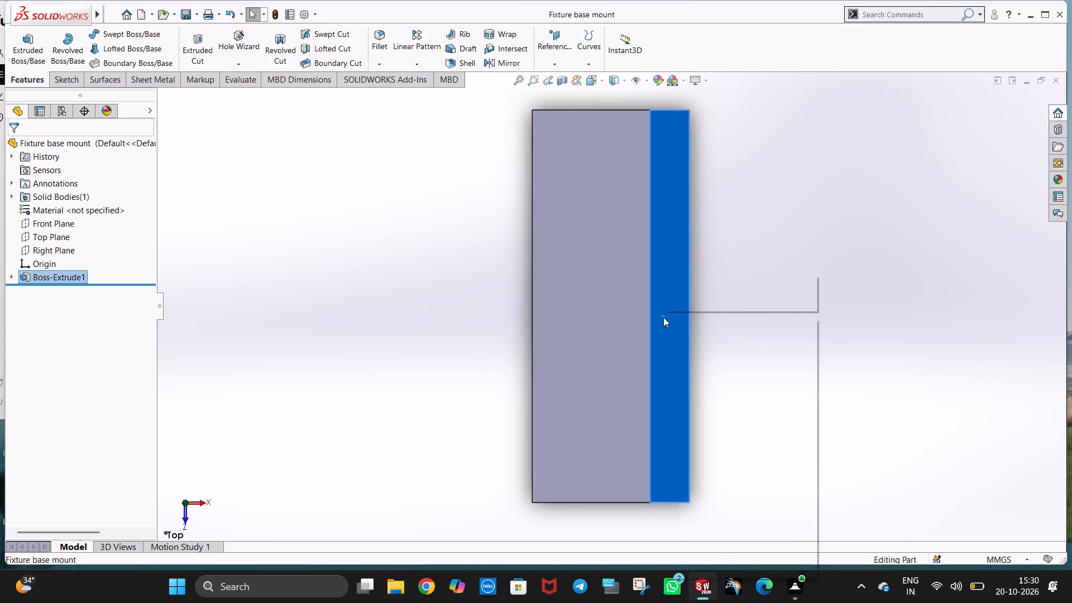
pyautogui.click(687, 306)
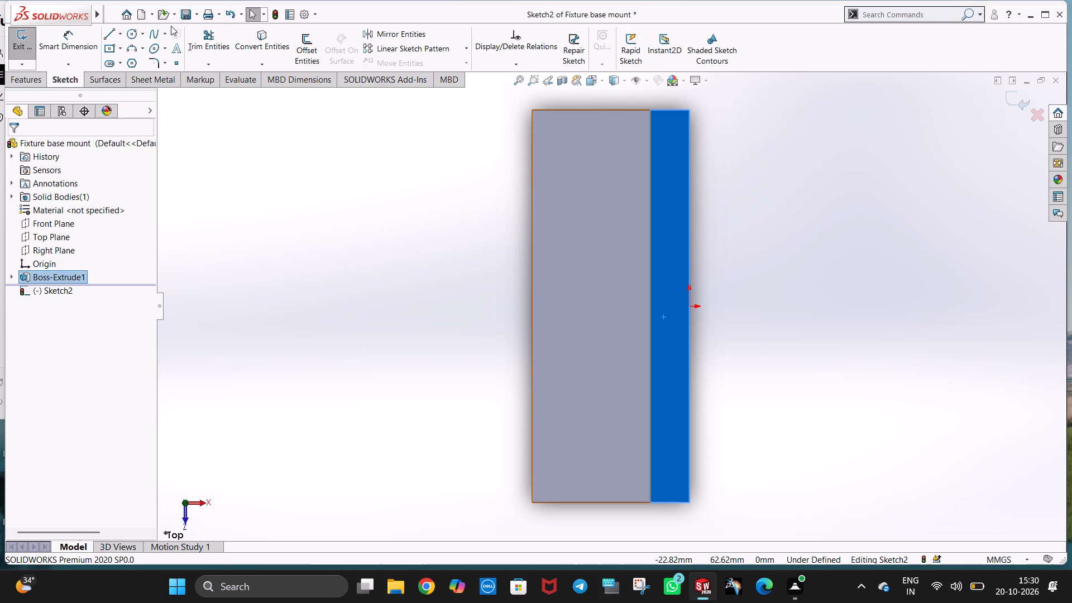
pyautogui.click(130, 37)
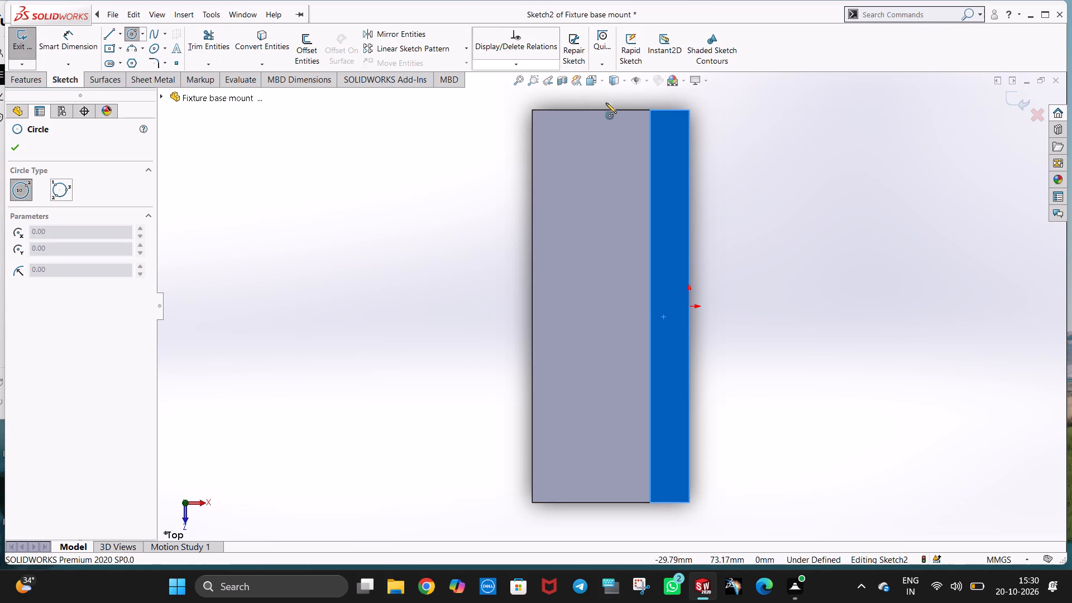
pyautogui.click(668, 135)
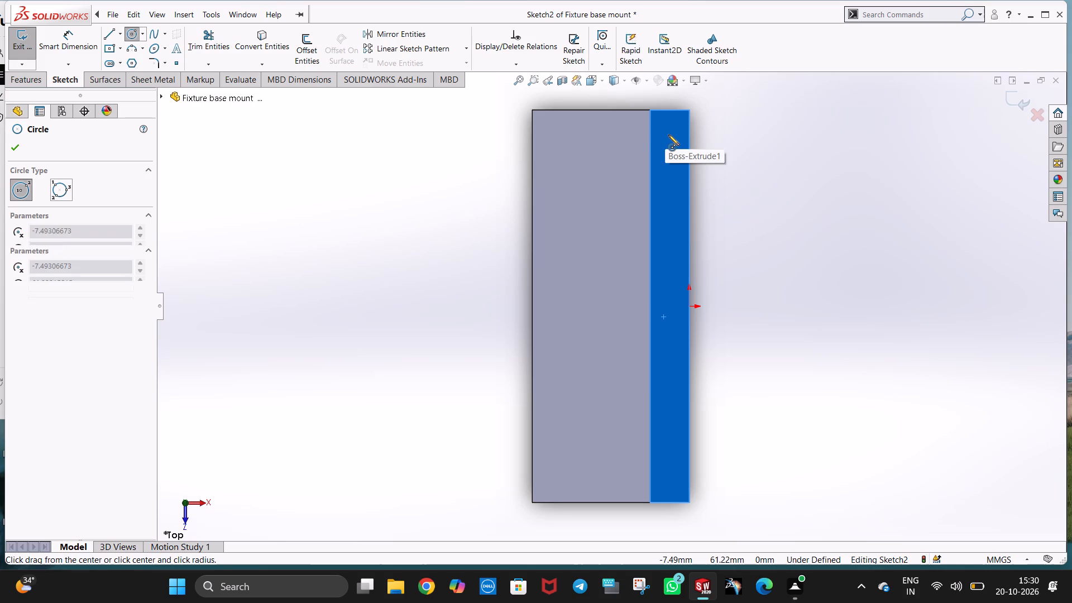
pyautogui.click(677, 152)
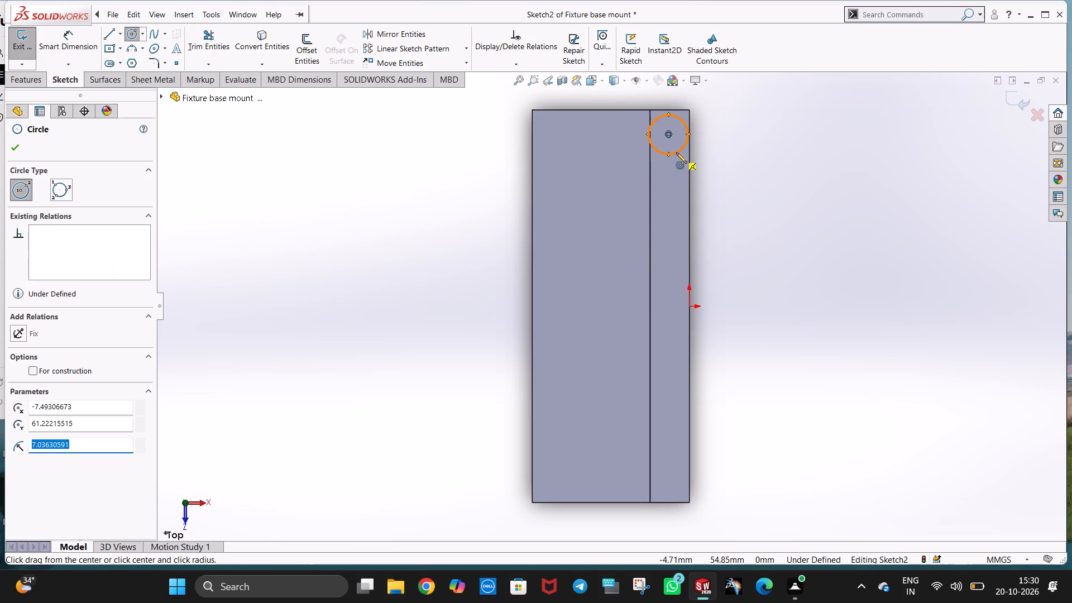
pyautogui.press('5')
pyautogui.press('Return')
pyautogui.press('Escape')
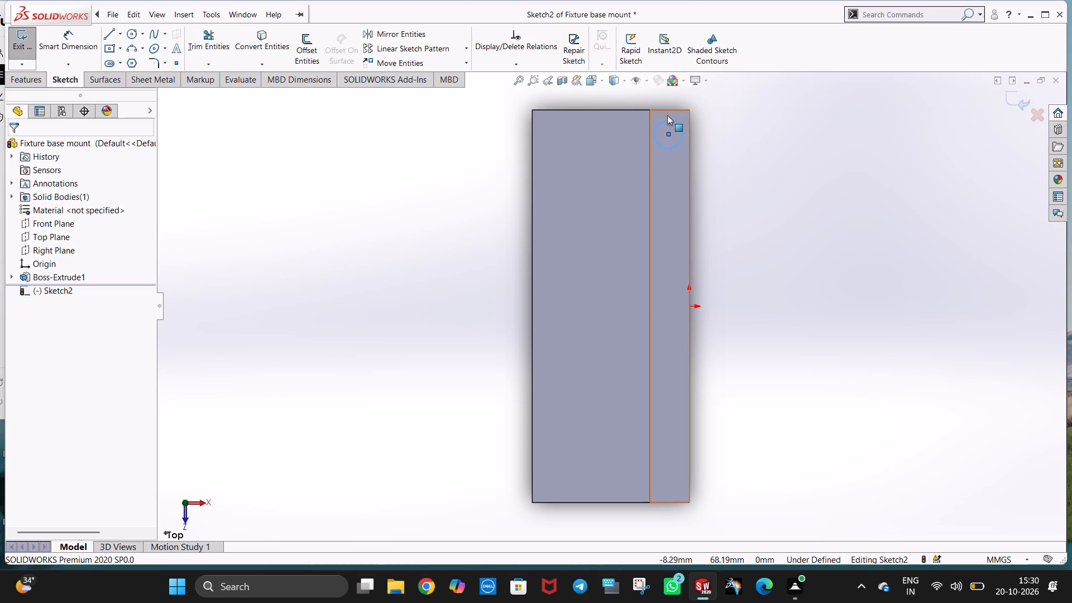
pyautogui.click(774, 169)
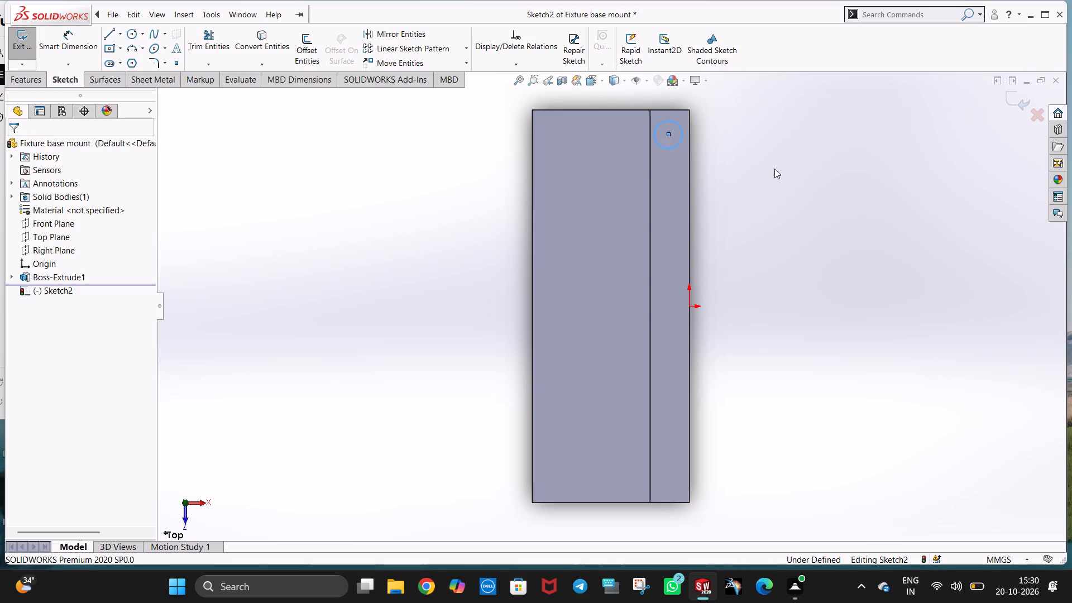
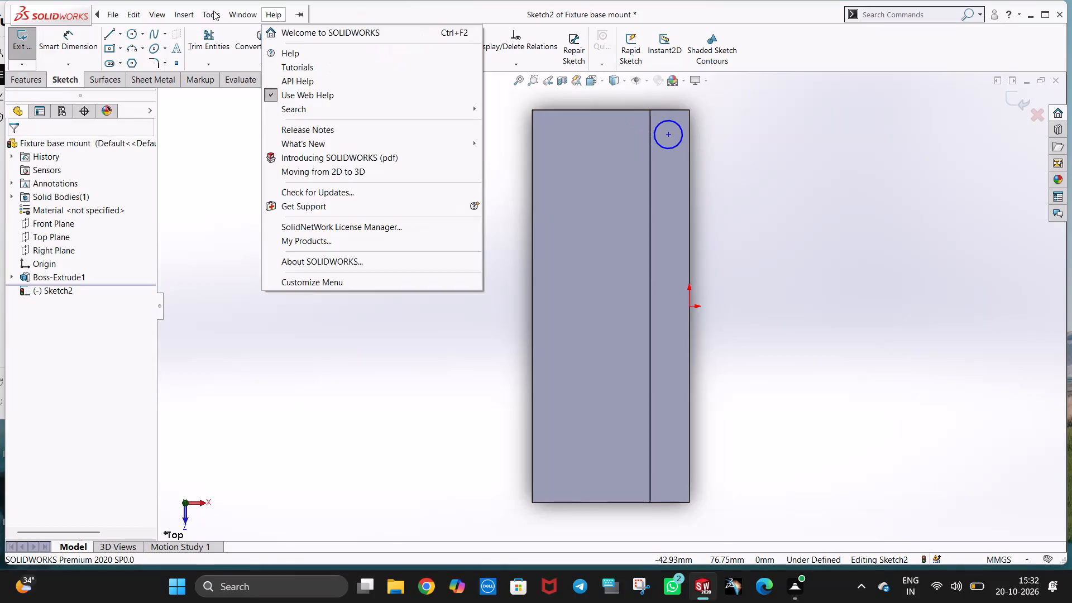
# Sketch two connected lines along the top face's edges from its far outer corner, about 7 mm across and 9 mm down.
pyautogui.click(105, 36)
pyautogui.click(672, 108)
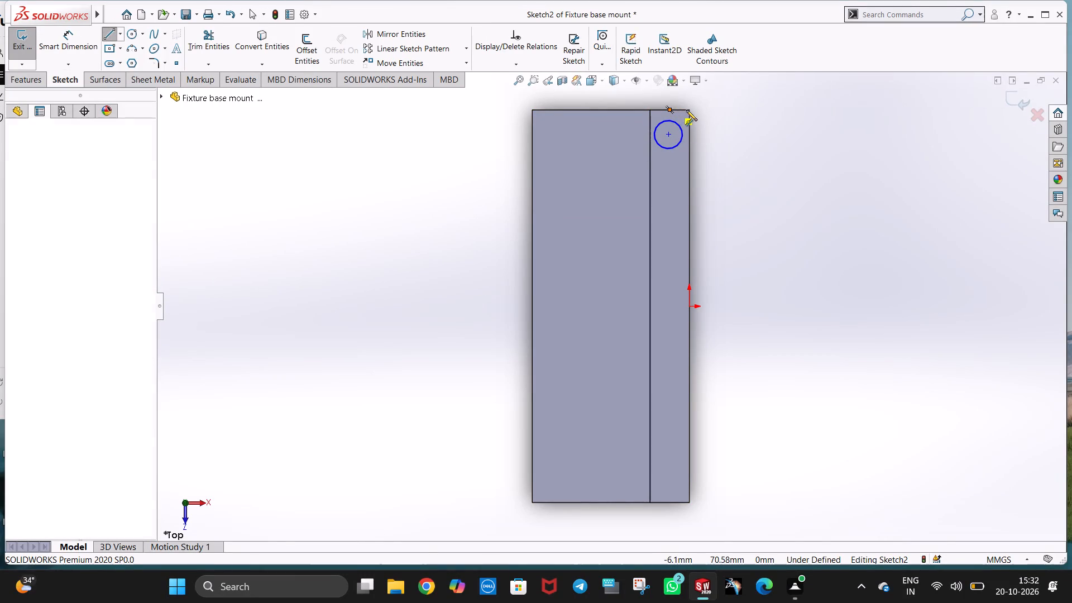
pyautogui.click(690, 108)
pyautogui.click(690, 137)
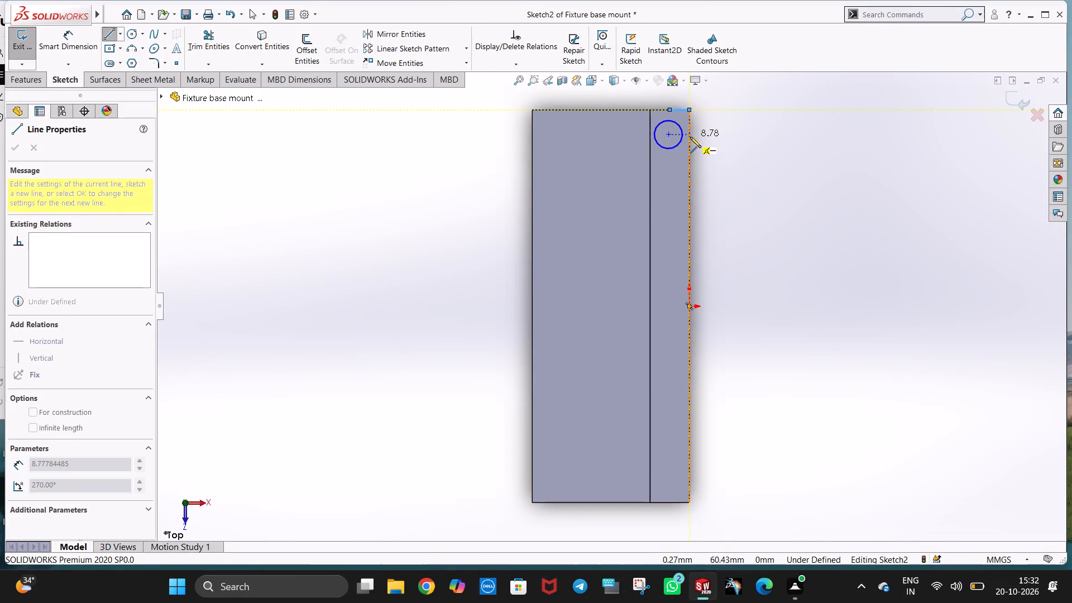
pyautogui.press('Escape')
pyautogui.press('Escape')
pyautogui.click(726, 119)
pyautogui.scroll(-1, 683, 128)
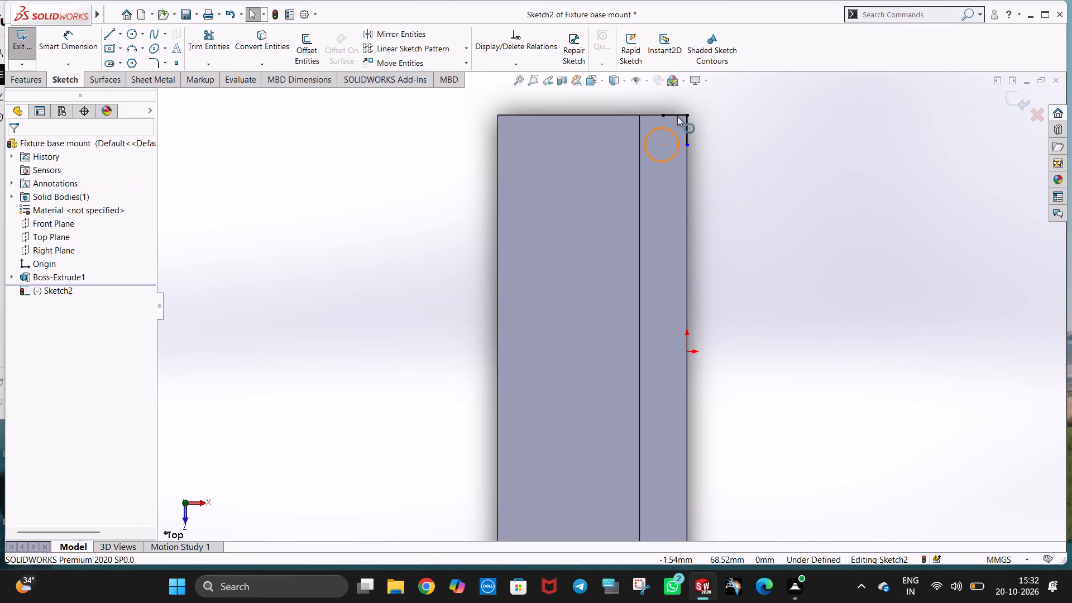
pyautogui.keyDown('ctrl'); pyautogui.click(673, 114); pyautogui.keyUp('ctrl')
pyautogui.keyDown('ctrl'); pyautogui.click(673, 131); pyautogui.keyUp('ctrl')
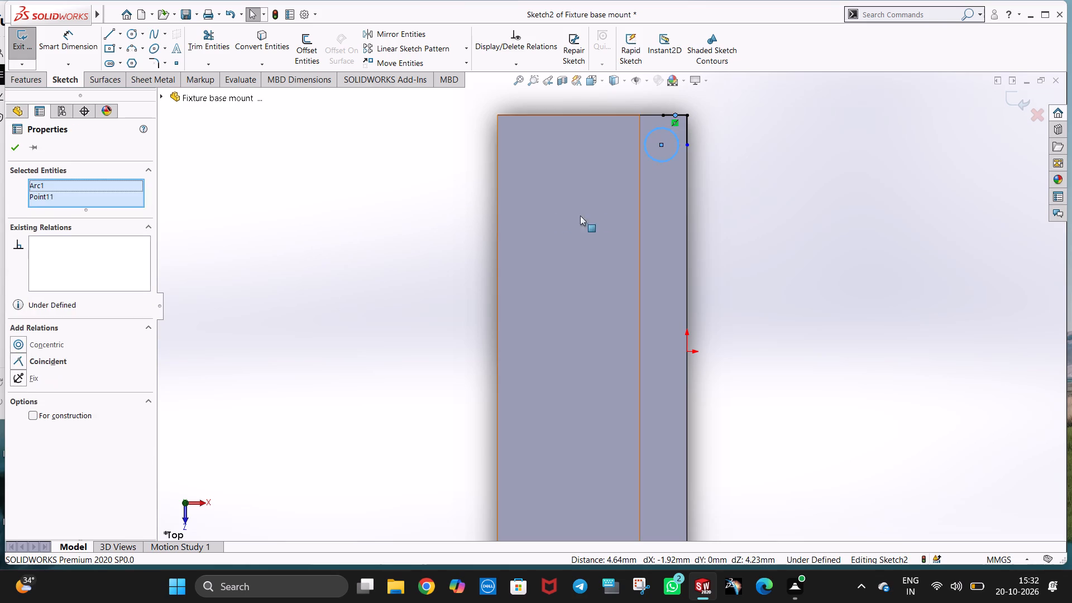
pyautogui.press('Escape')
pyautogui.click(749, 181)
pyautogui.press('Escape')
# Make the circle tangent to both short lines at the far outer corner.
pyautogui.keyDown('ctrl'); pyautogui.click(674, 114); pyautogui.keyUp('ctrl')
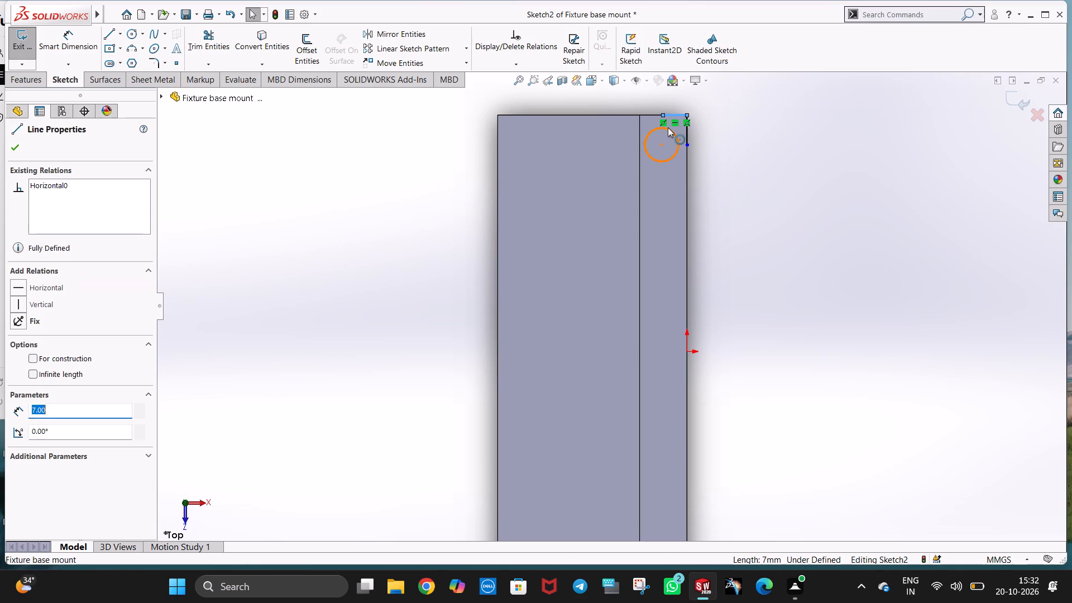
pyautogui.keyDown('ctrl'); pyautogui.click(668, 127); pyautogui.keyUp('ctrl')
pyautogui.keyDown('ctrl'); pyautogui.click(43, 348); pyautogui.keyUp('ctrl')
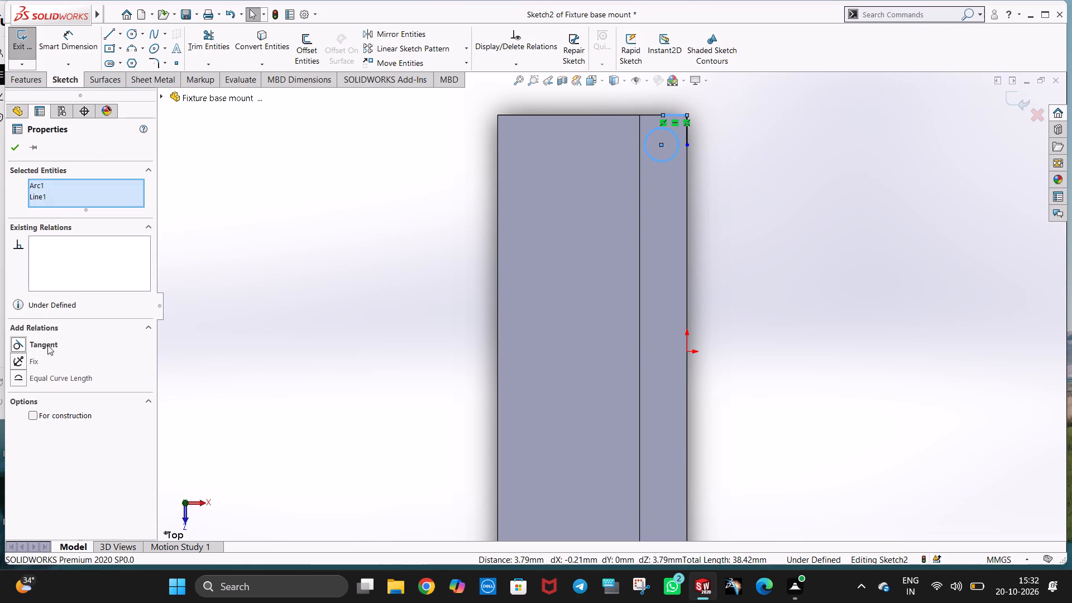
pyautogui.click(720, 164)
pyautogui.keyDown('ctrl'); pyautogui.click(676, 139); pyautogui.keyUp('ctrl')
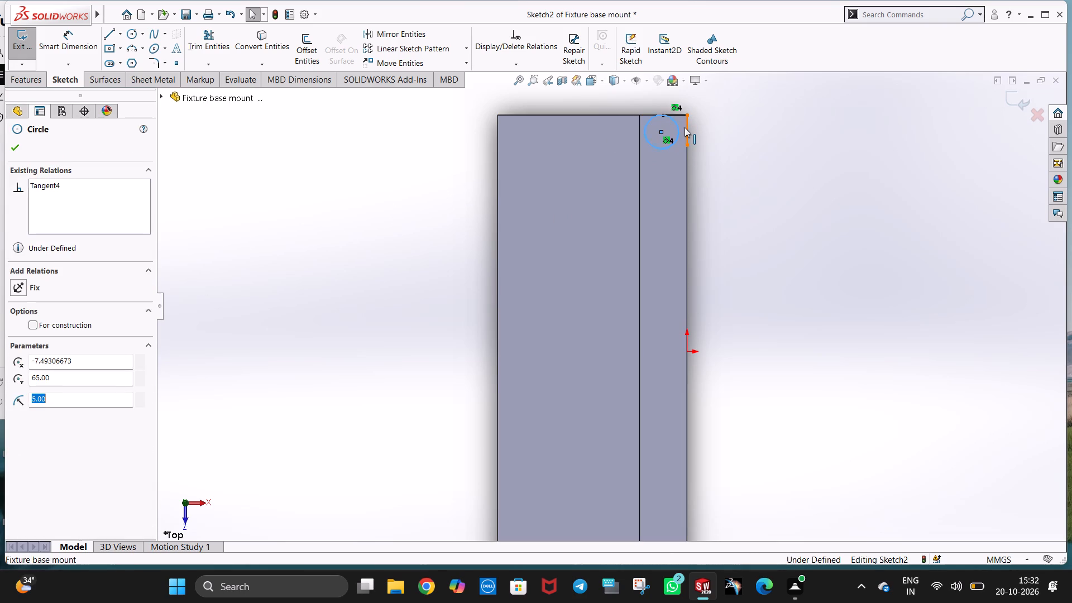
pyautogui.keyDown('ctrl'); pyautogui.click(685, 127); pyautogui.keyUp('ctrl')
pyautogui.keyDown('ctrl'); pyautogui.click(58, 344); pyautogui.keyUp('ctrl')
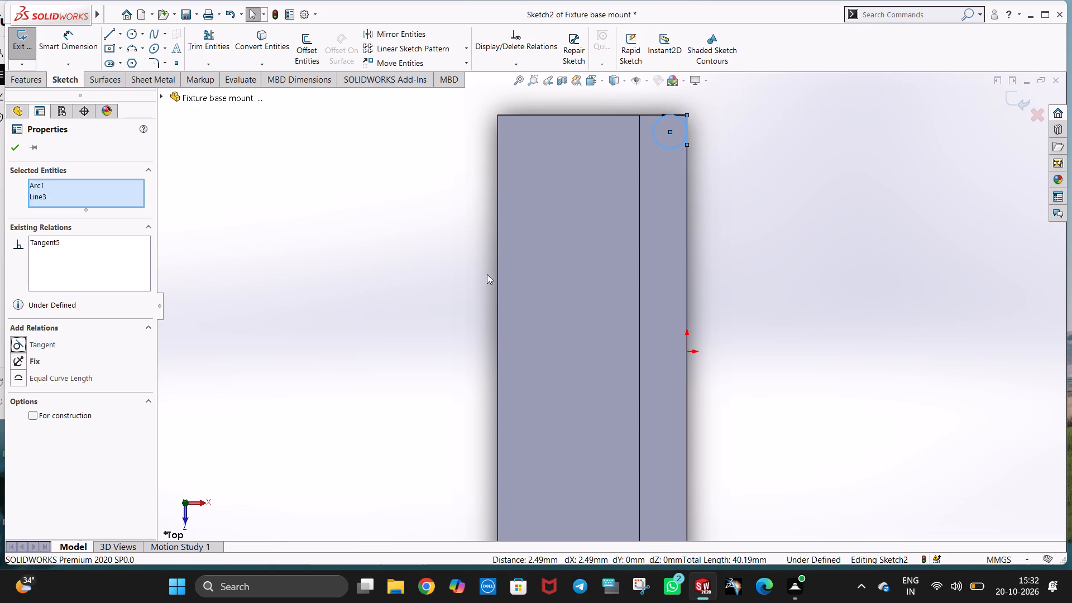
pyautogui.click(822, 195)
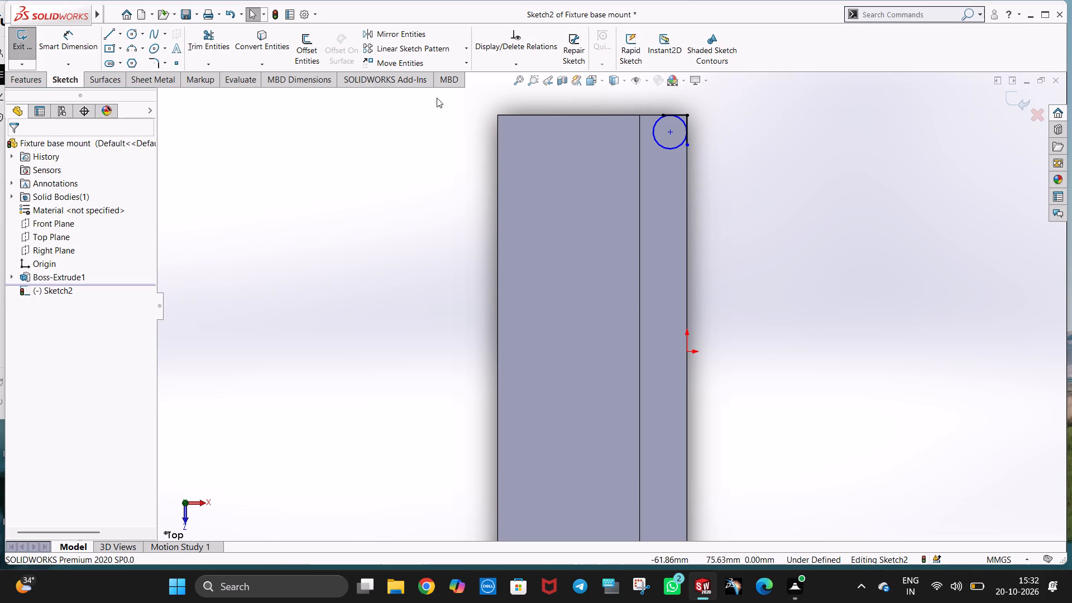
# Trim the circle to its outer corner arc and cut both lines back to the tangent points.
pyautogui.click(209, 44)
pyautogui.moveTo(671, 154); pyautogui.dragTo(671, 143)
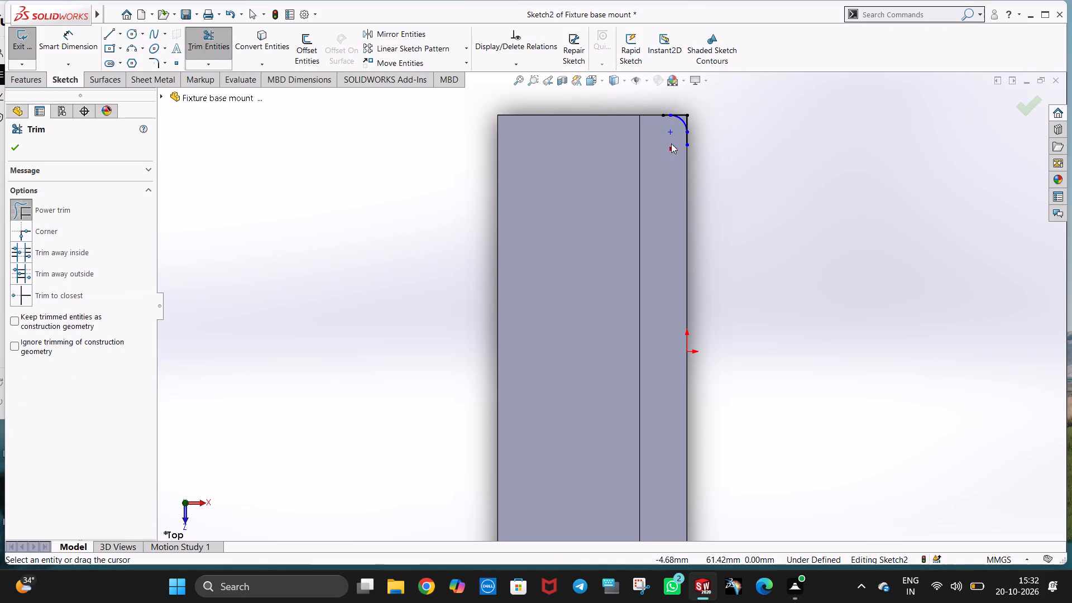
pyautogui.moveTo(671, 143); pyautogui.dragTo(672, 141)
pyautogui.scroll(-5, 696, 122)
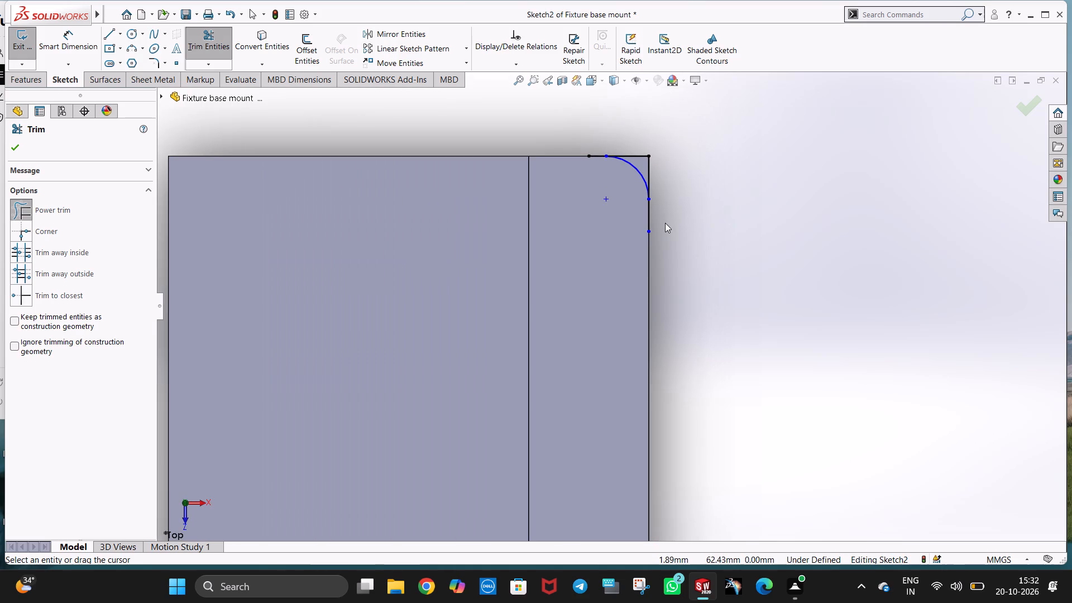
pyautogui.moveTo(662, 222); pyautogui.dragTo(630, 221)
pyautogui.moveTo(594, 136); pyautogui.dragTo(597, 173)
pyautogui.scroll(3, 634, 247)
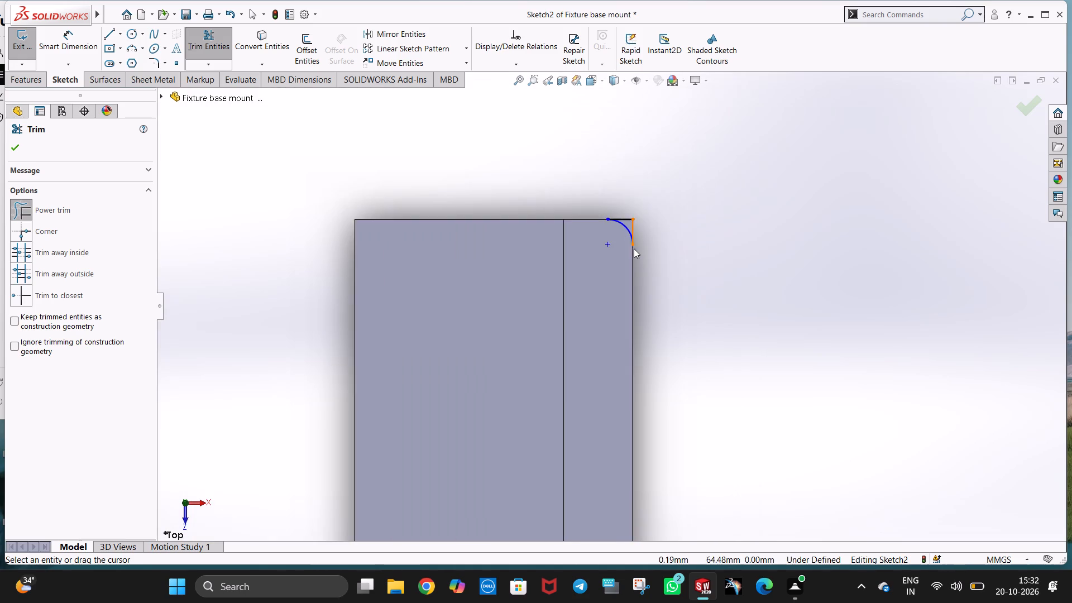
pyautogui.scroll(3, 636, 289)
pyautogui.scroll(3, 592, 400)
pyautogui.scroll(-3, 592, 400)
pyautogui.press('Escape')
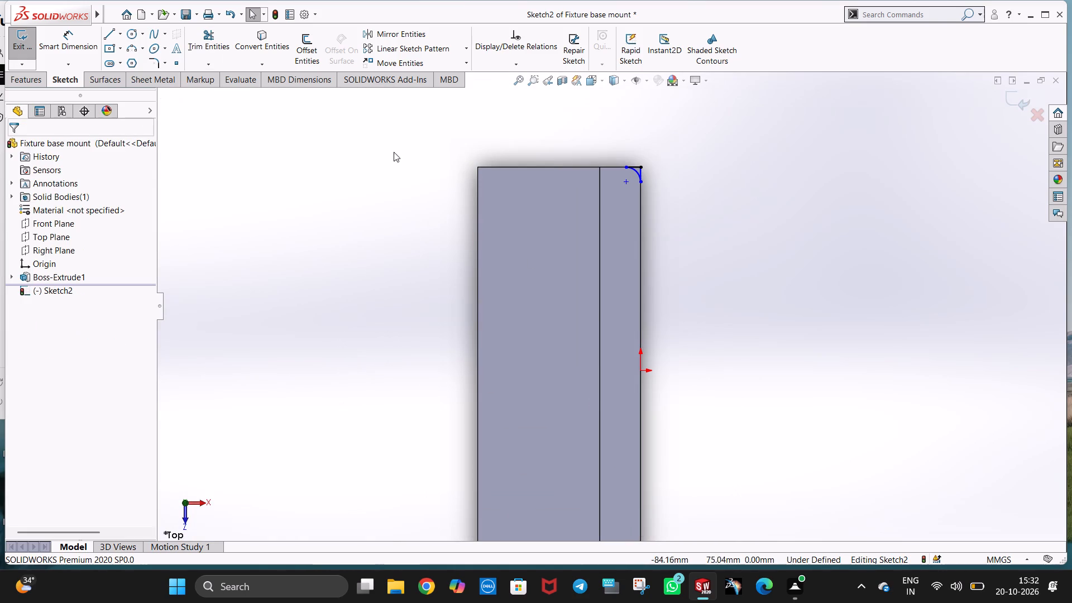
# Sketch a horizontal centerline from the origin across to the part's opposite long edge.
pyautogui.click(120, 31)
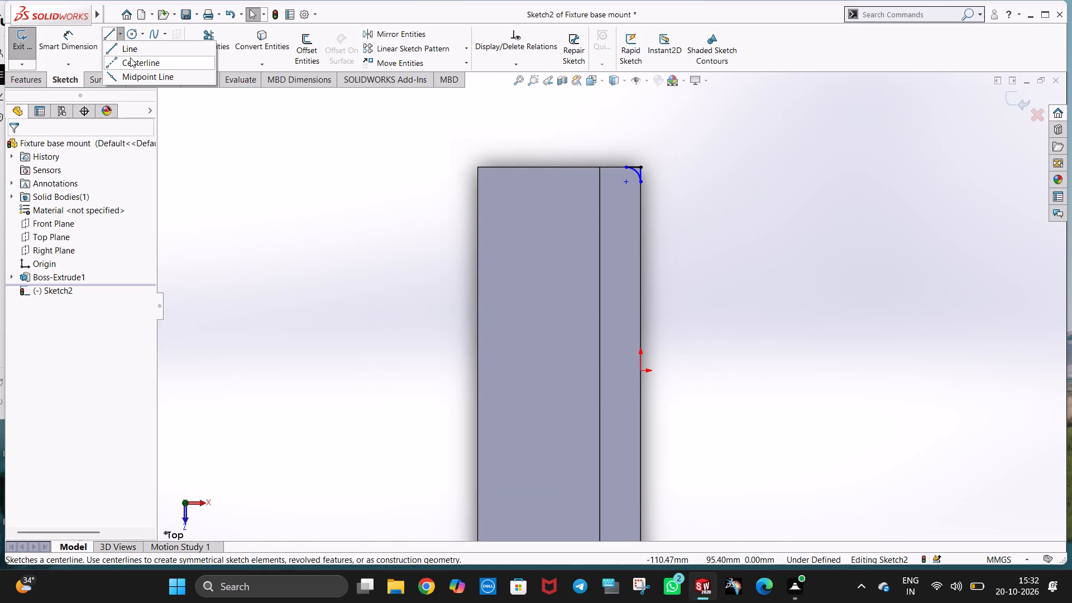
pyautogui.click(131, 58)
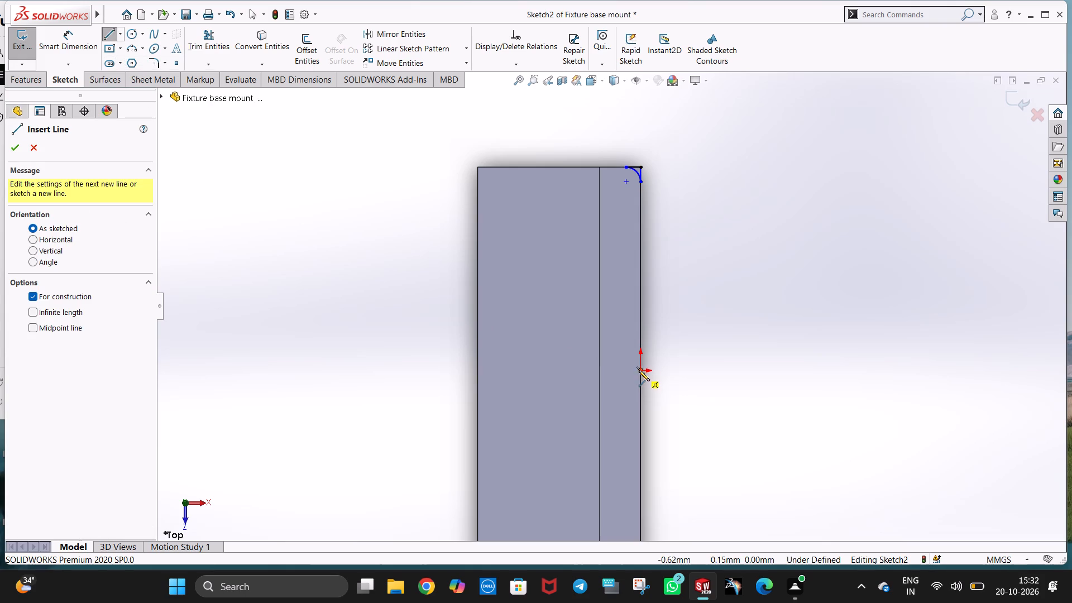
pyautogui.click(642, 371)
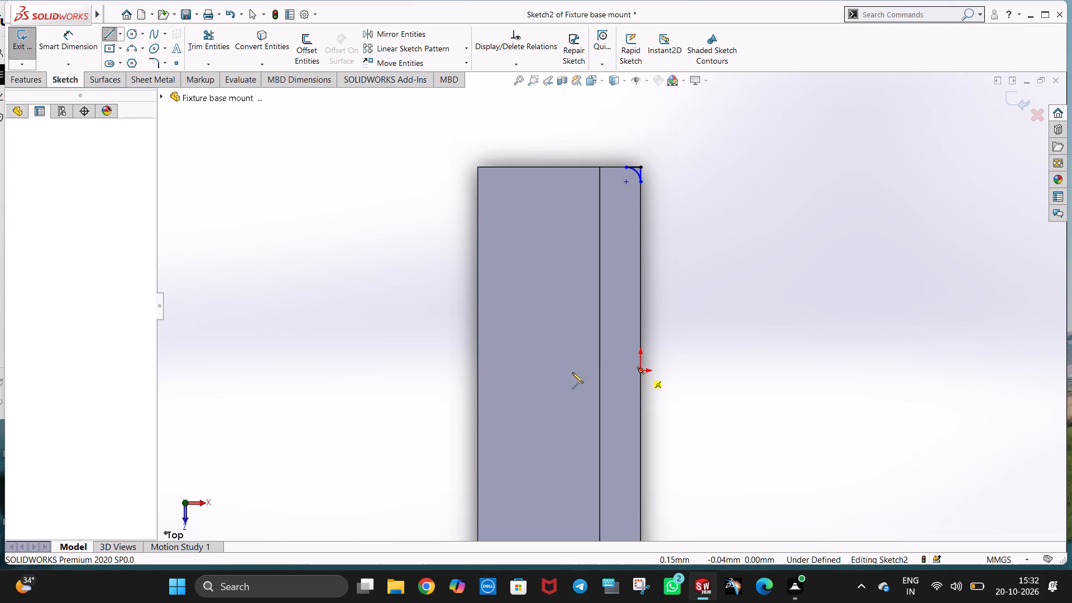
pyautogui.click(476, 371)
pyautogui.press('Escape')
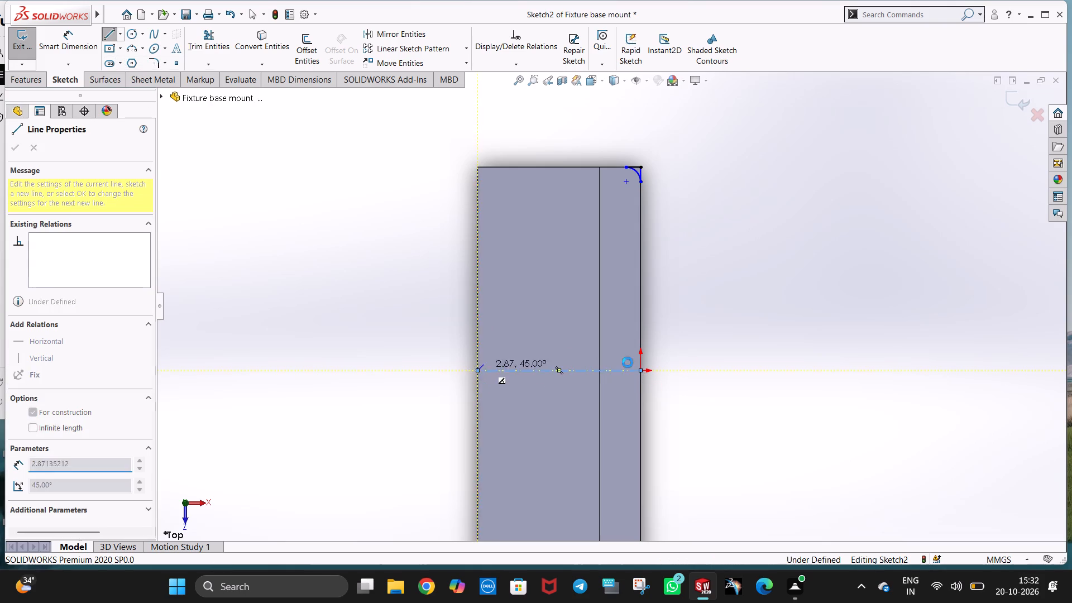
# Dimension the corner arc with a radius of 5 mm.
pyautogui.scroll(3, 717, 380)
pyautogui.scroll(-2, 643, 406)
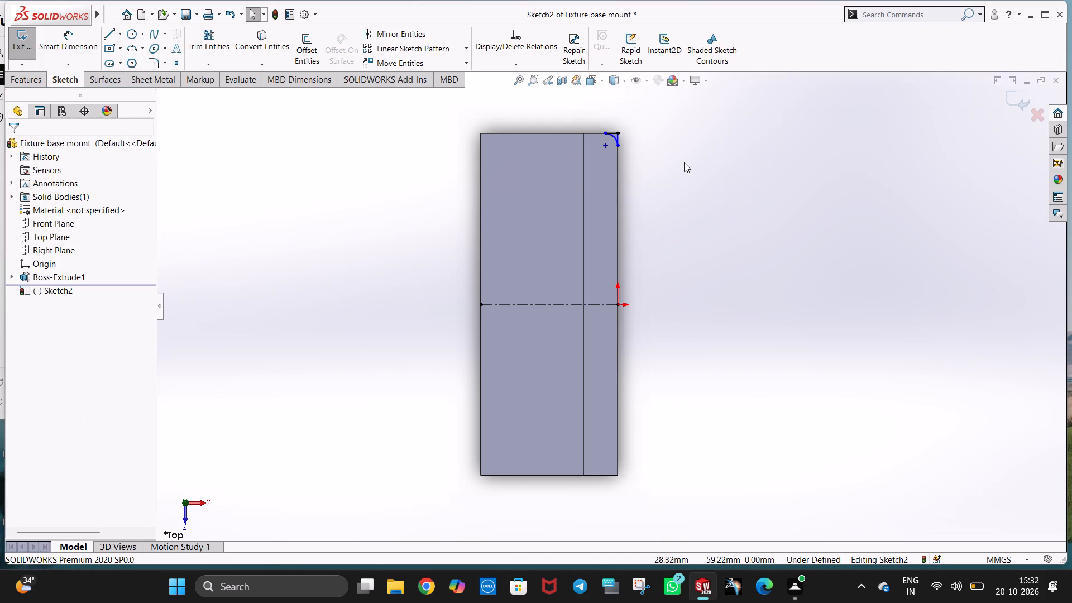
pyautogui.click(82, 48)
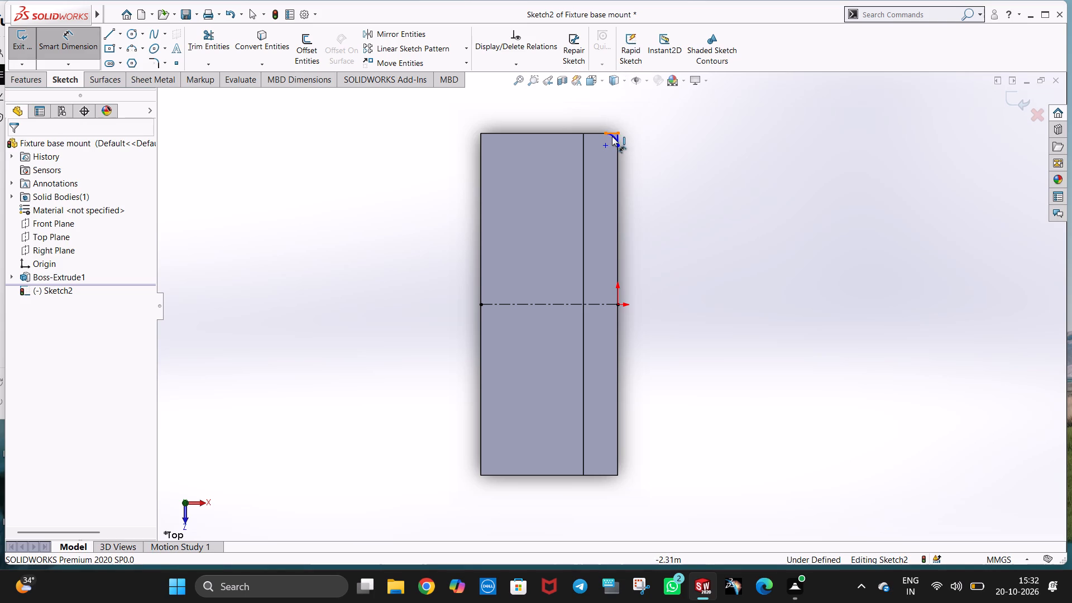
pyautogui.scroll(-3, 614, 142)
pyautogui.click(614, 162)
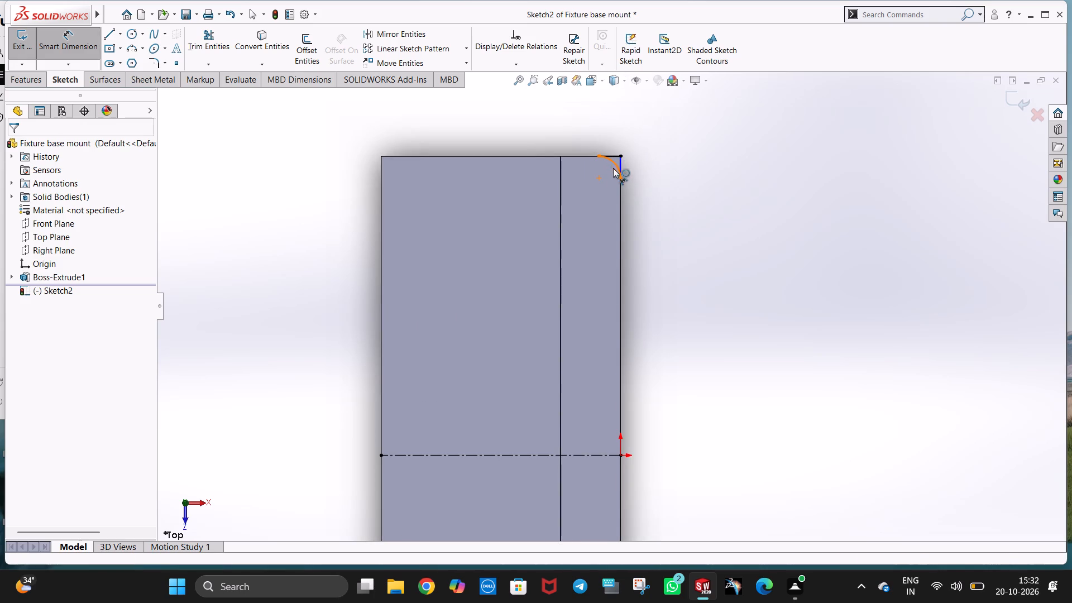
pyautogui.click(580, 184)
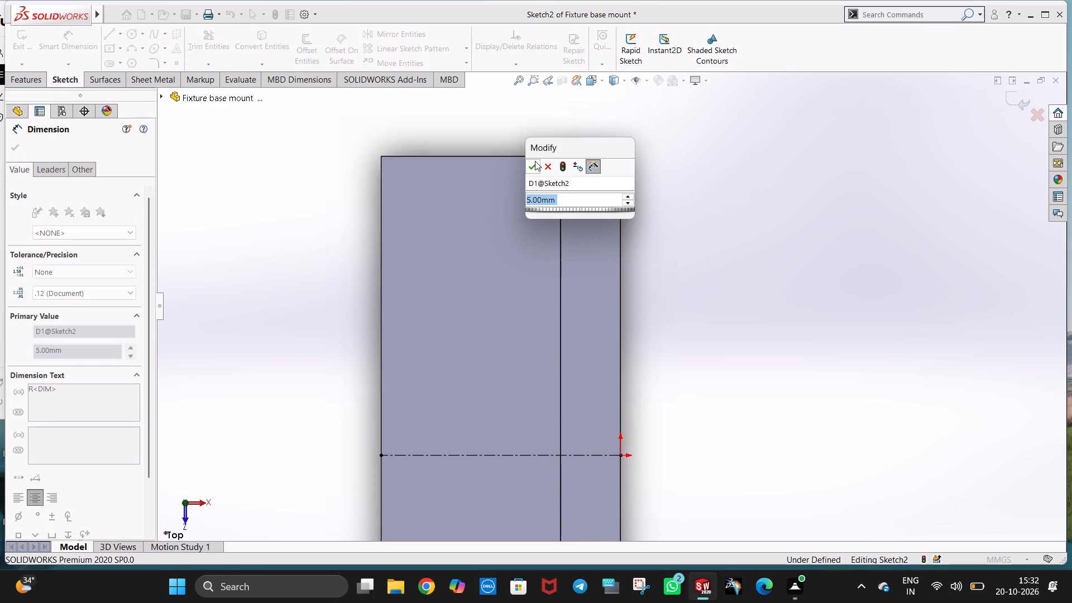
pyautogui.click(533, 167)
pyautogui.click(693, 170)
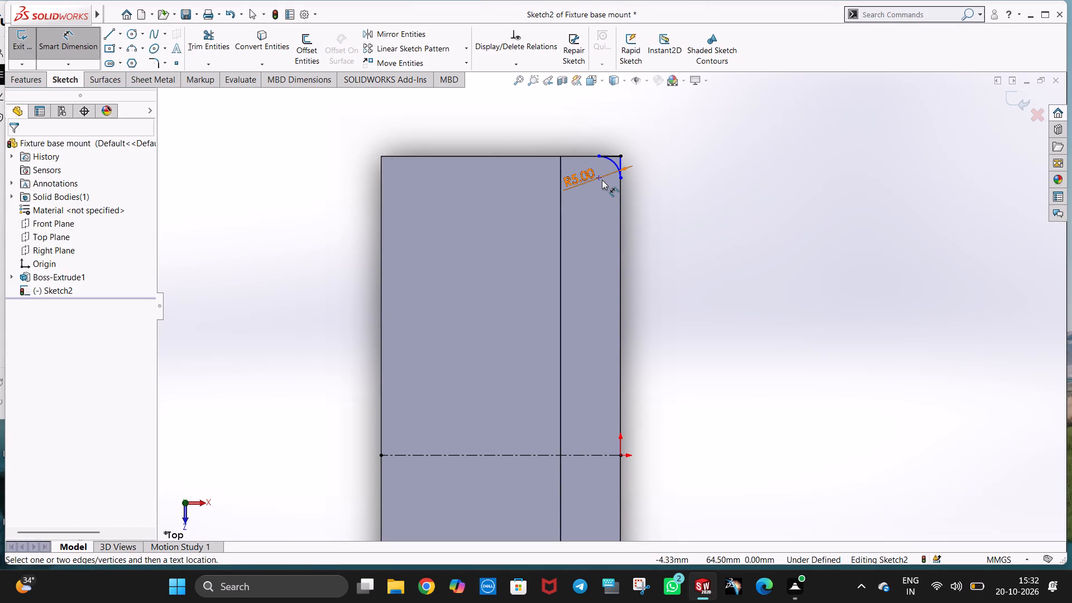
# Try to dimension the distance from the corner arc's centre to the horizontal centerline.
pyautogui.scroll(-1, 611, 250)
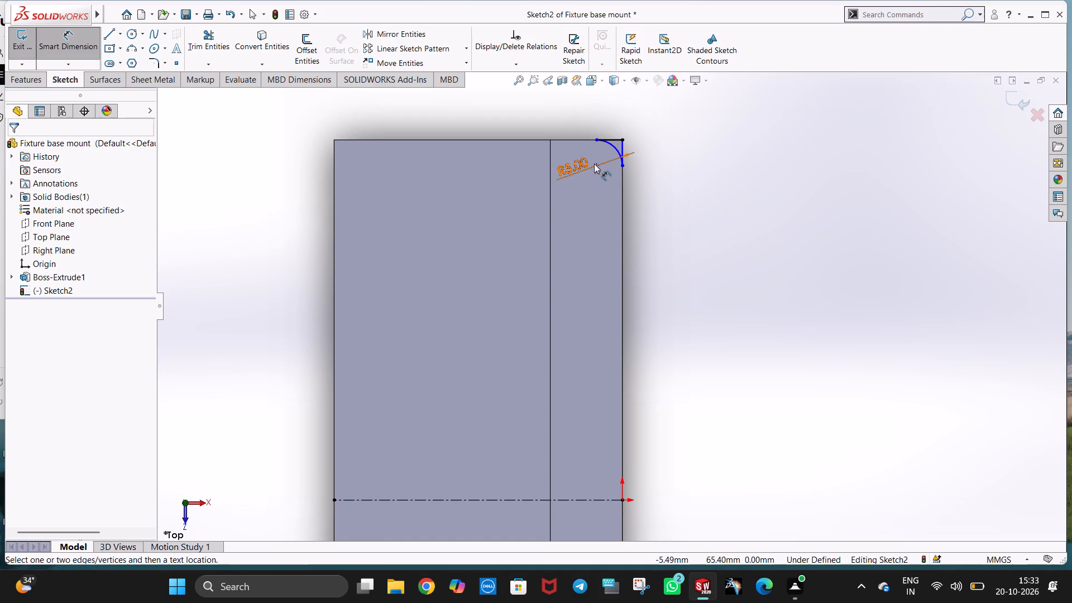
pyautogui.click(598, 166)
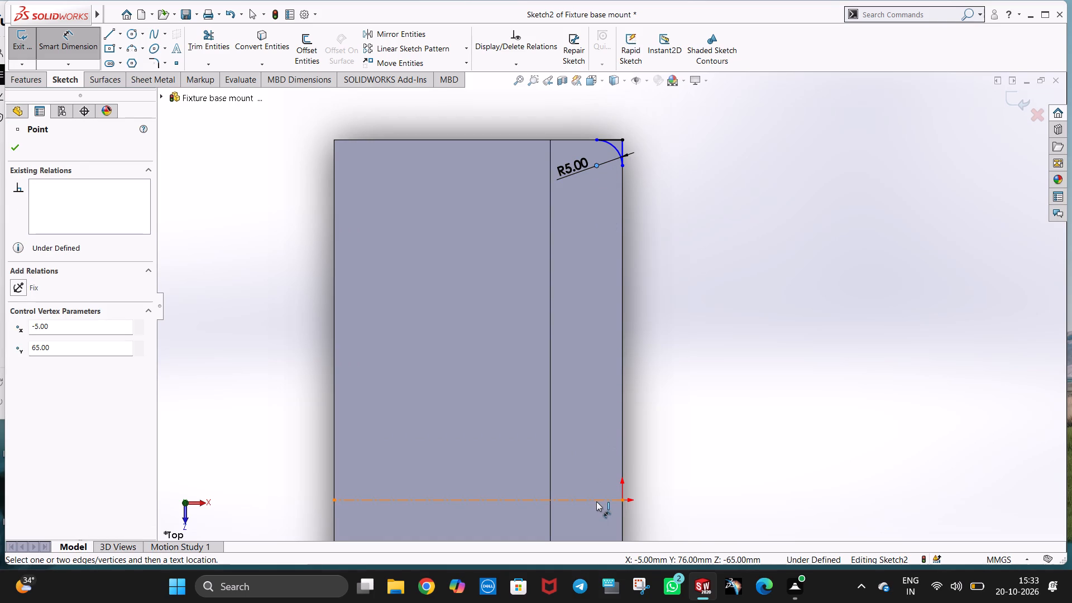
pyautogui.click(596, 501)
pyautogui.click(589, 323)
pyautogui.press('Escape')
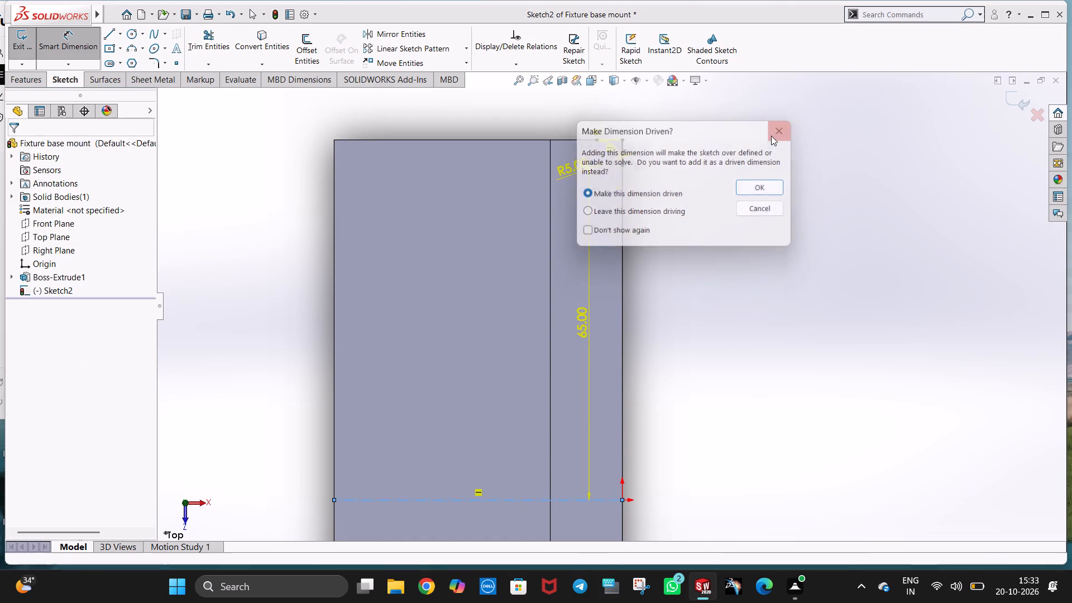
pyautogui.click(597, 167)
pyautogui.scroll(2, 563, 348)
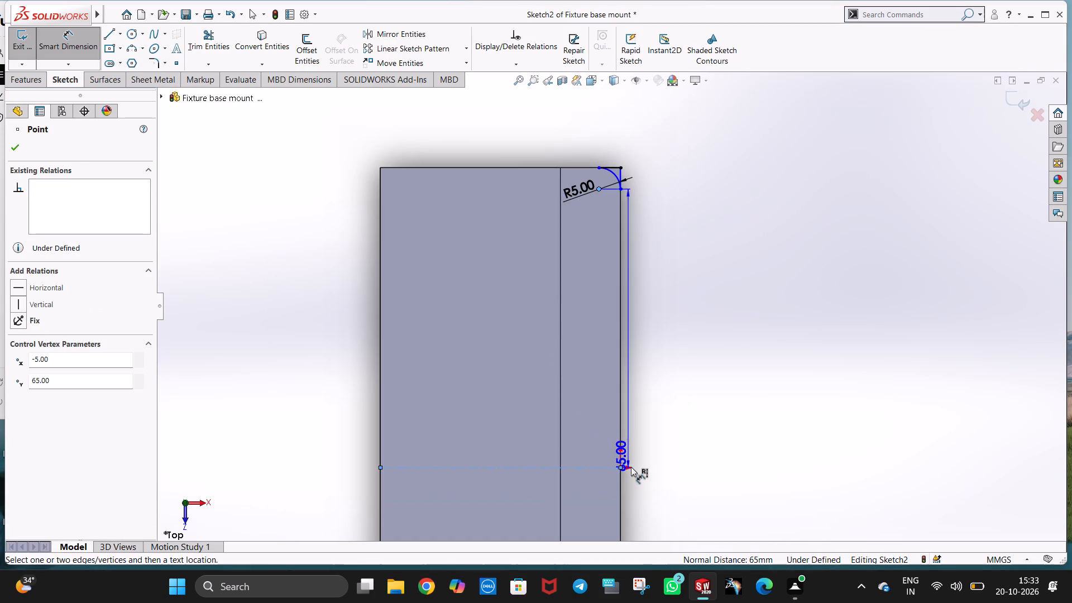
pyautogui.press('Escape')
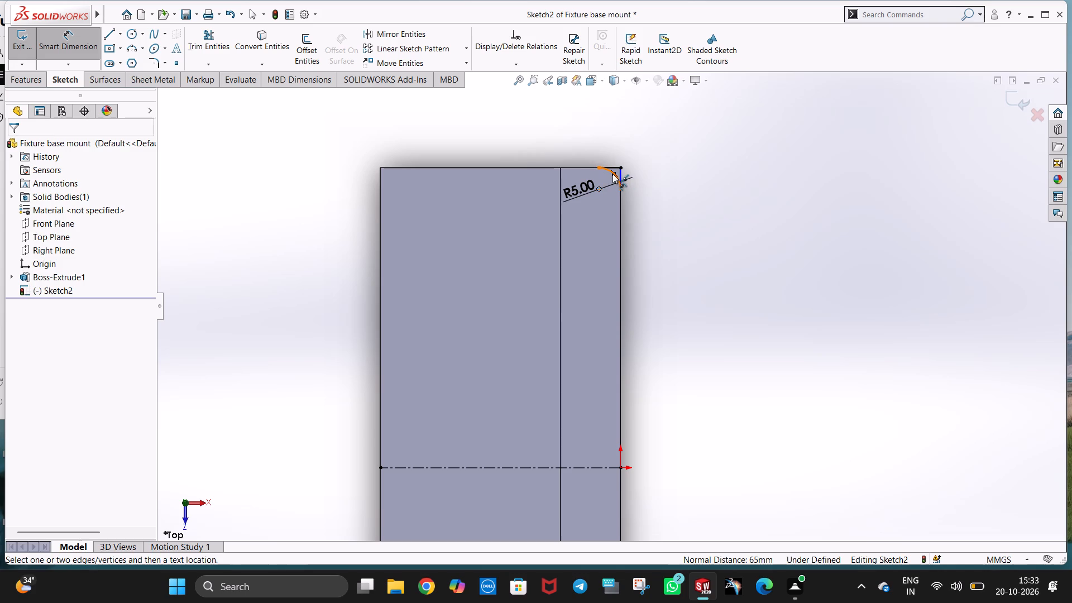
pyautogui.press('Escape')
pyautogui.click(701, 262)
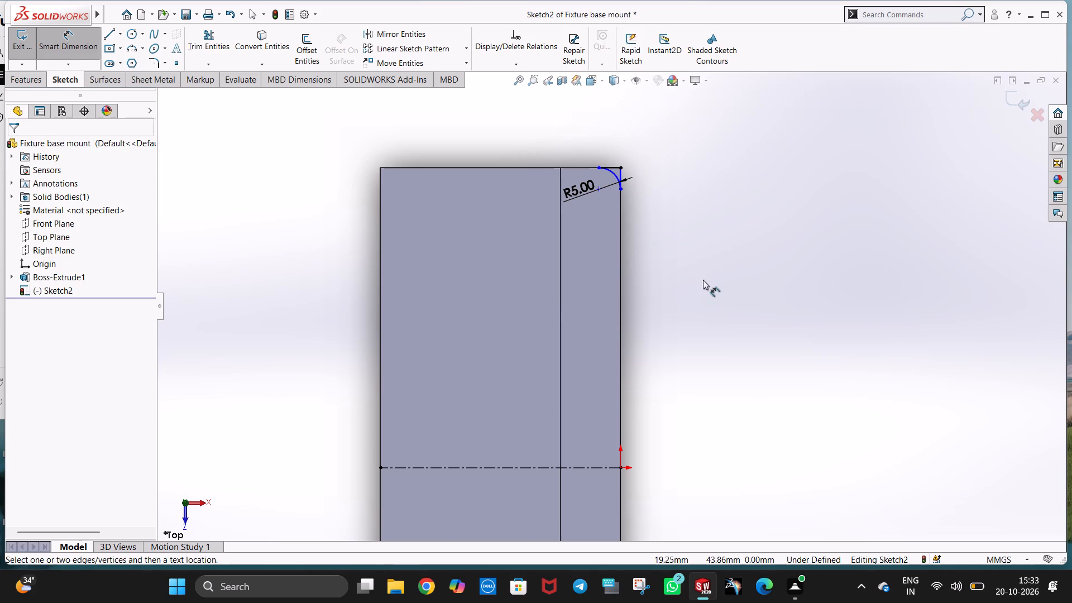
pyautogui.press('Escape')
# Mirror the corner arc and its two short lines about the horizontal centerline, keeping the originals.
pyautogui.scroll(3, 680, 274)
pyautogui.scroll(3, 590, 387)
pyautogui.scroll(-3, 603, 424)
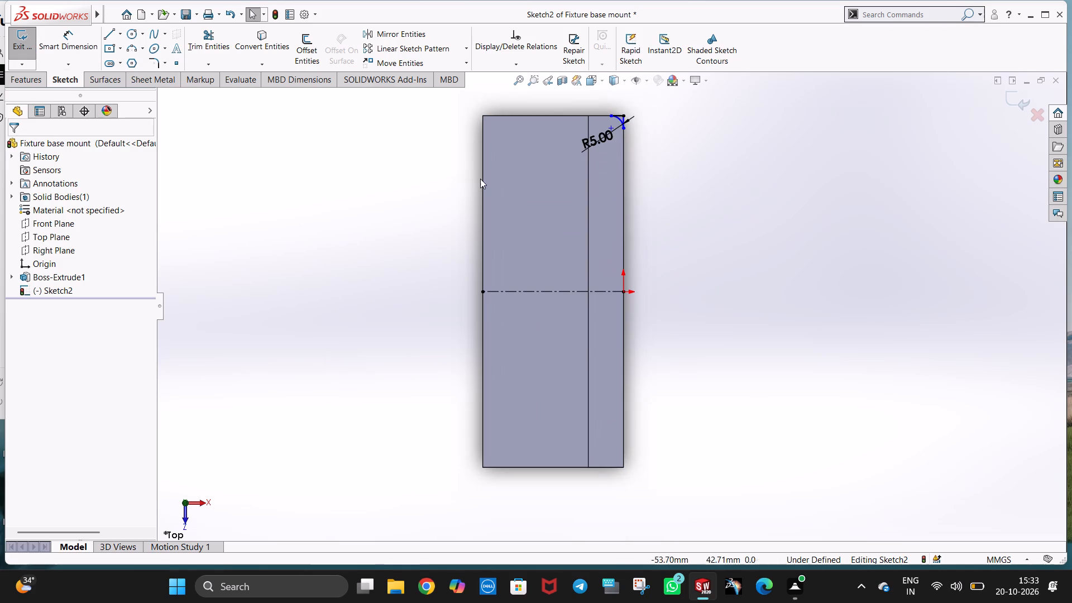
pyautogui.press('Escape')
pyautogui.click(427, 34)
pyautogui.scroll(-6, 624, 147)
pyautogui.click(613, 160)
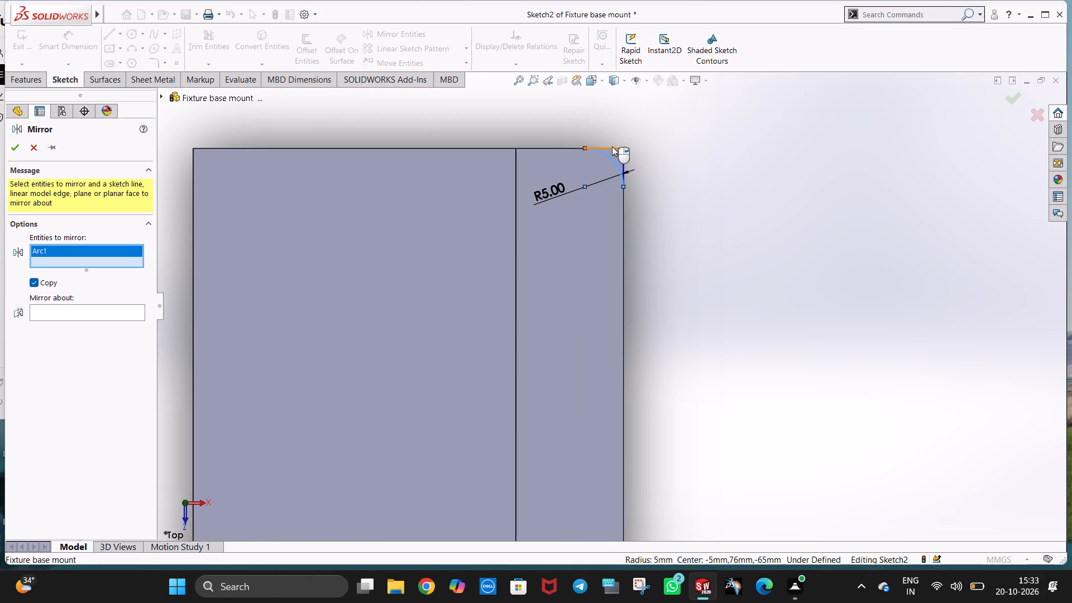
pyautogui.click(612, 146)
pyautogui.click(622, 163)
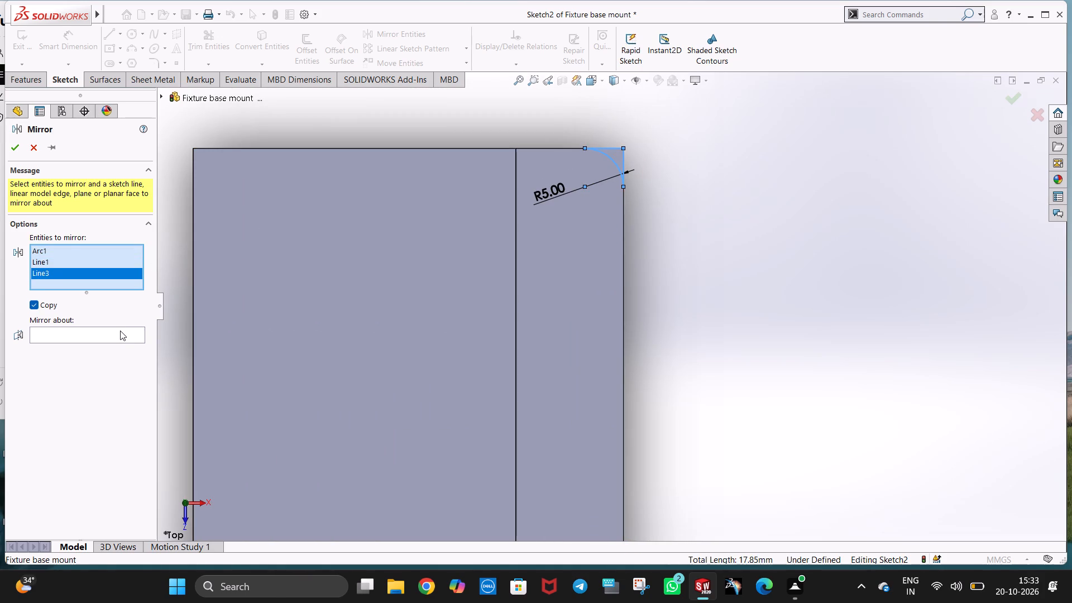
pyautogui.click(120, 331)
pyautogui.scroll(7, 523, 334)
pyautogui.scroll(2, 572, 448)
pyautogui.scroll(-3, 570, 442)
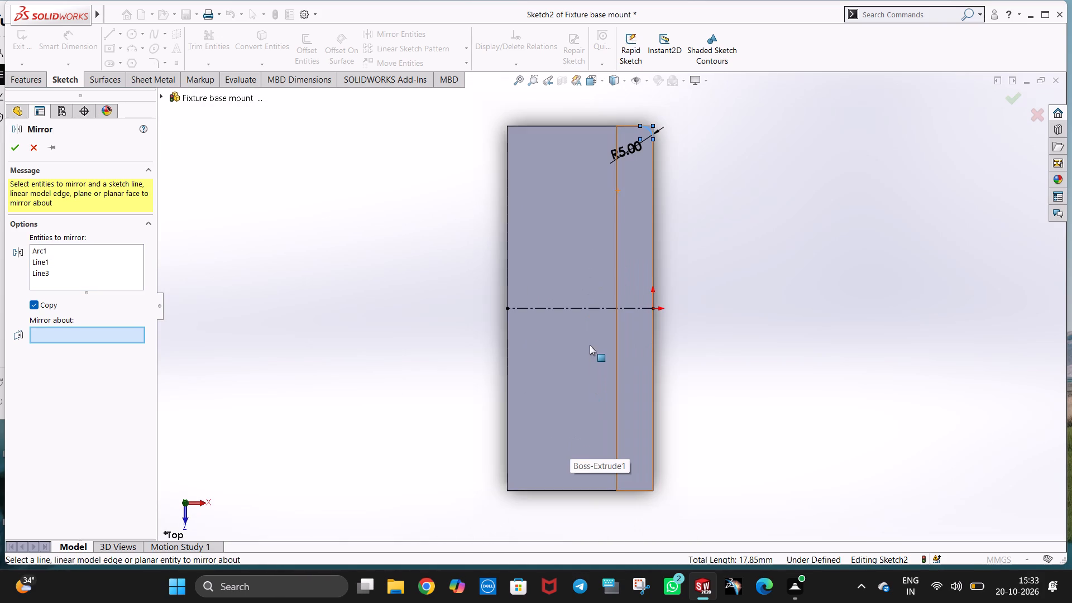
pyautogui.click(594, 307)
pyautogui.rightClick(594, 307)
pyautogui.click(686, 320)
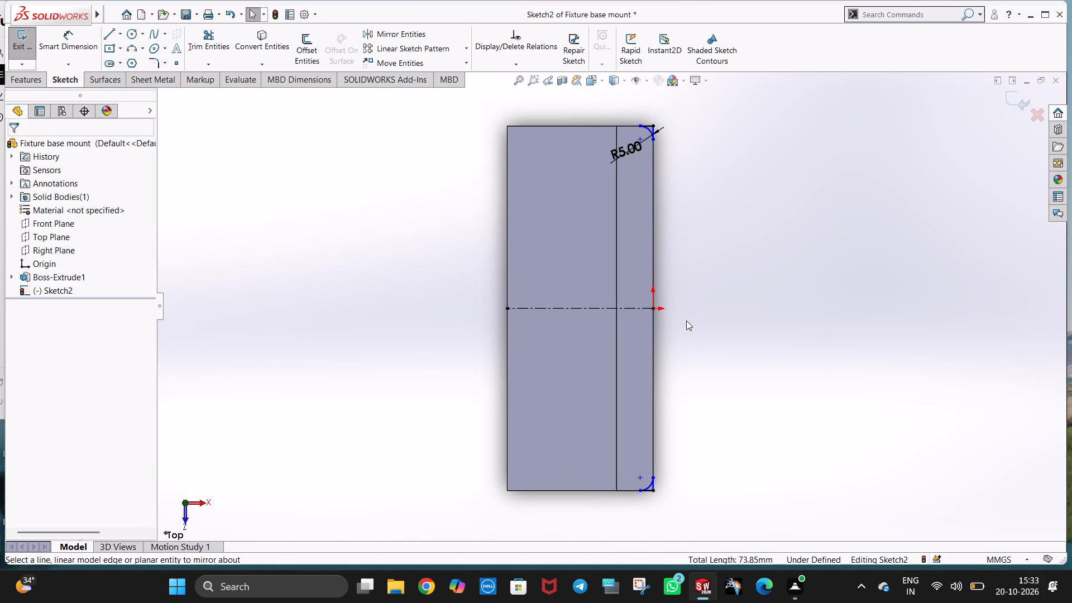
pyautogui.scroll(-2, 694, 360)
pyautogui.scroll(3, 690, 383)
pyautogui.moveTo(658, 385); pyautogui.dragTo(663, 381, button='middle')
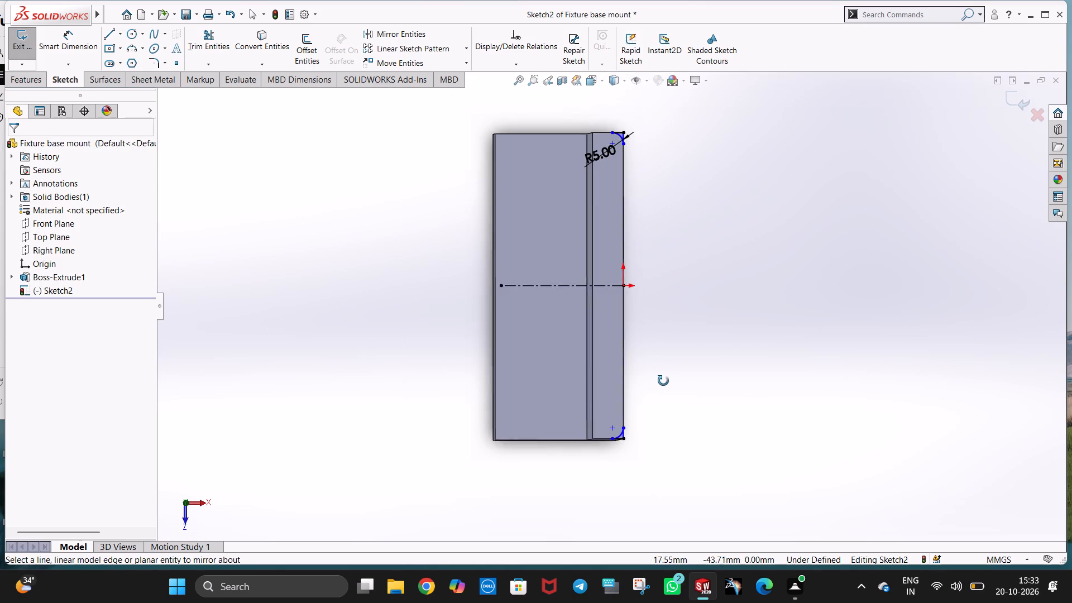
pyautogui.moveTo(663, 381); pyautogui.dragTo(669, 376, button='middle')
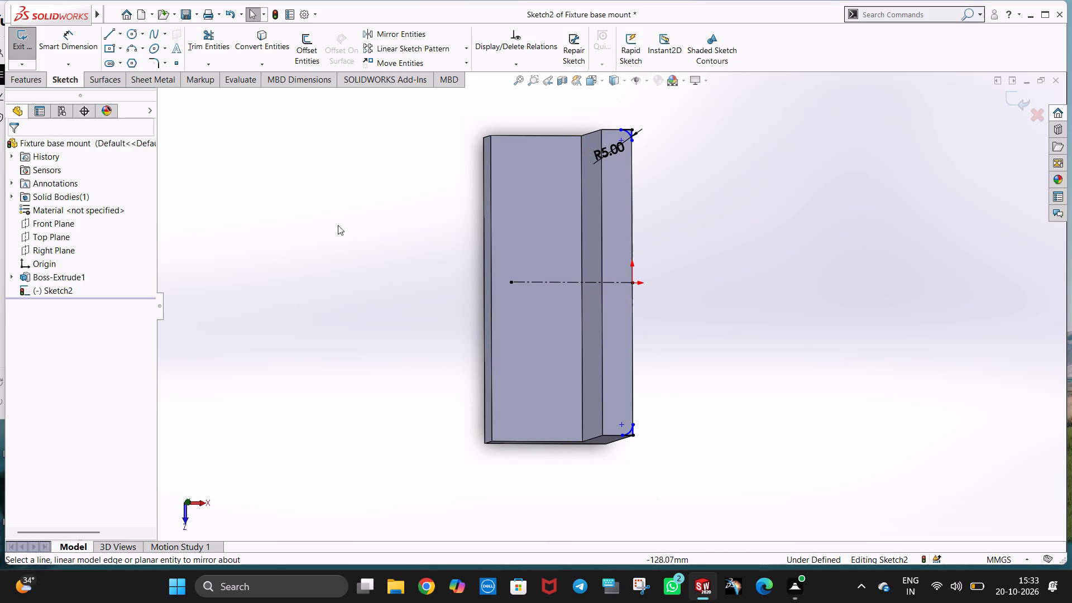
# Cut the two mirrored corner profiles through the entire upright with a Through All extruded cut.
pyautogui.click(21, 79)
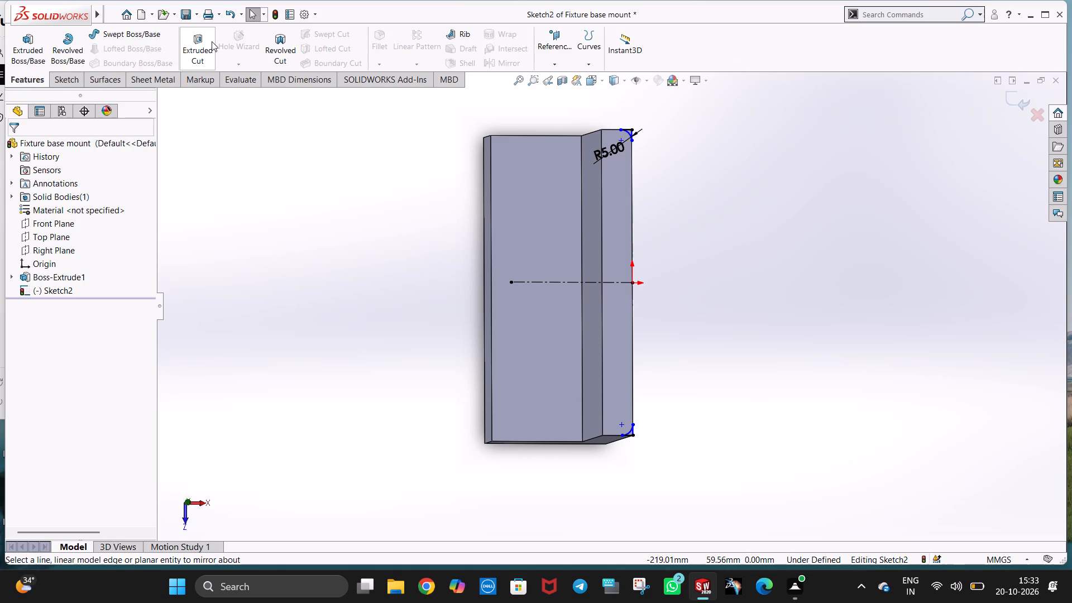
pyautogui.click(209, 41)
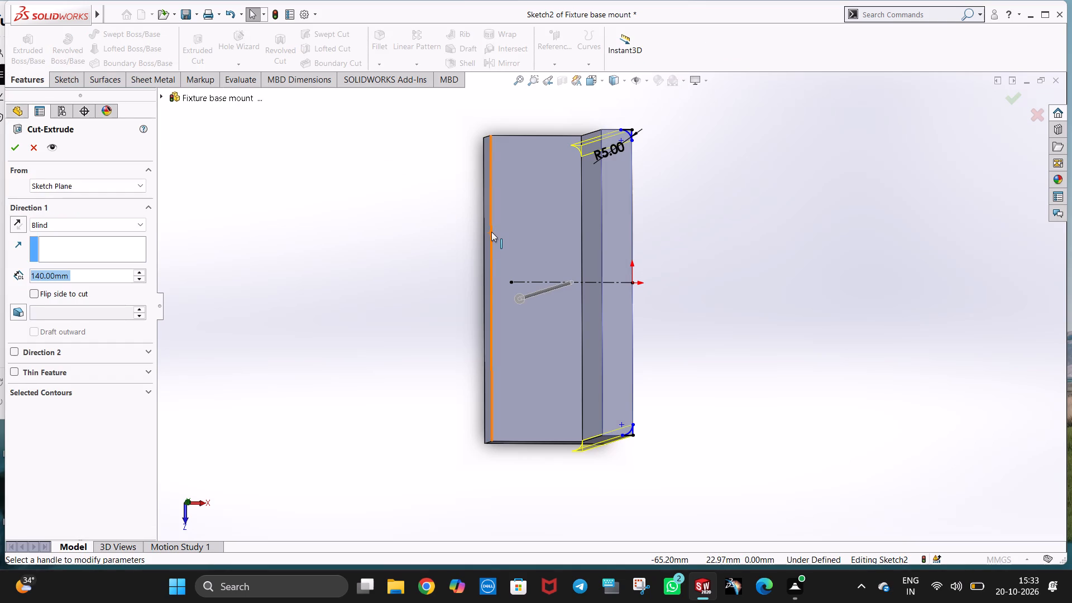
pyautogui.click(70, 223)
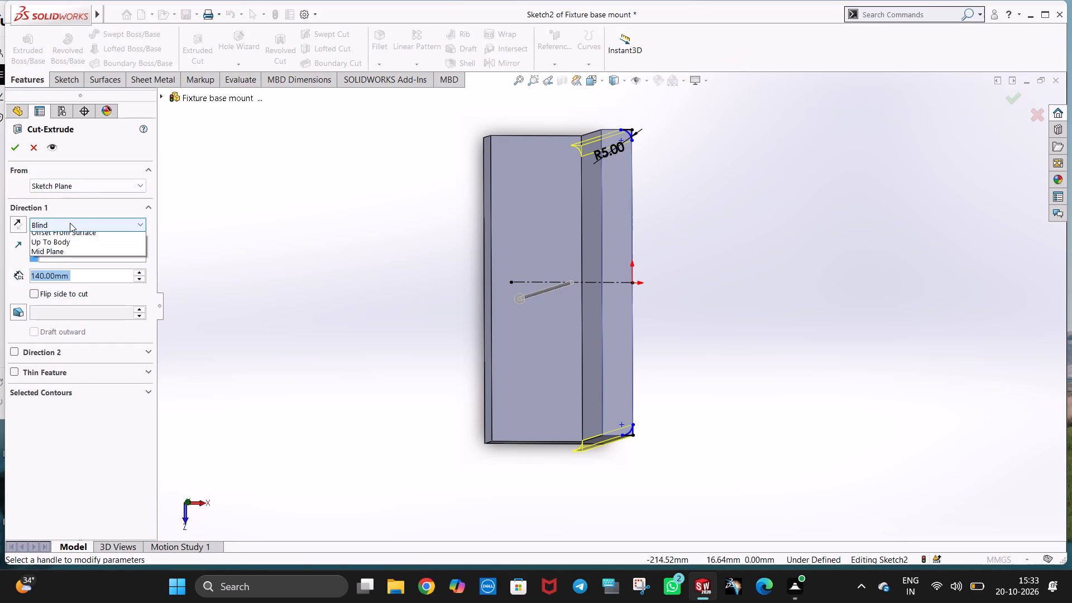
pyautogui.click(72, 245)
pyautogui.moveTo(540, 293); pyautogui.dragTo(528, 297, button='middle')
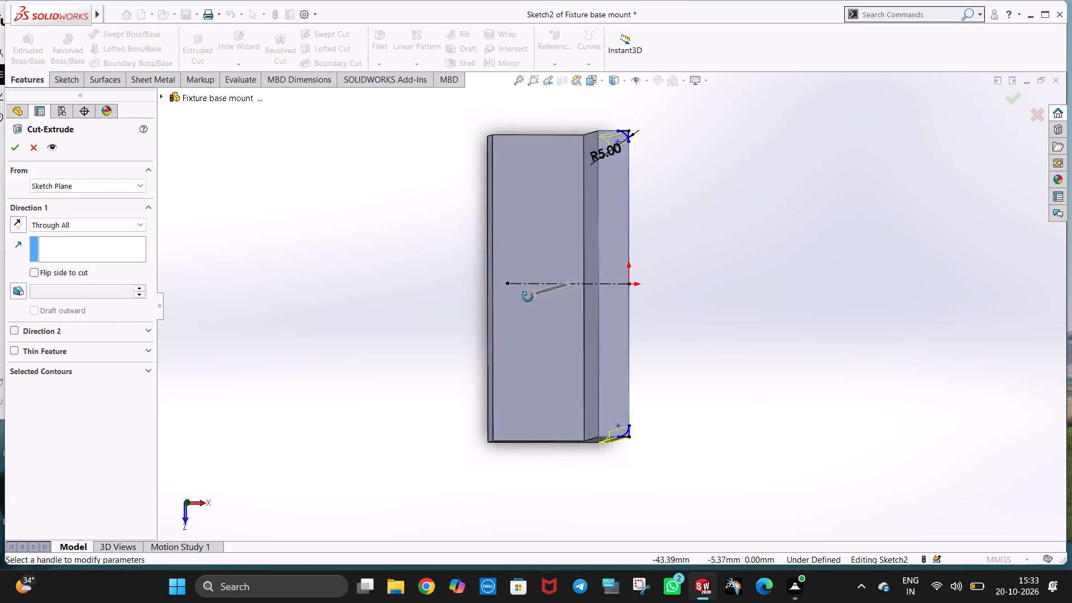
pyautogui.moveTo(528, 297); pyautogui.dragTo(445, 304, button='middle')
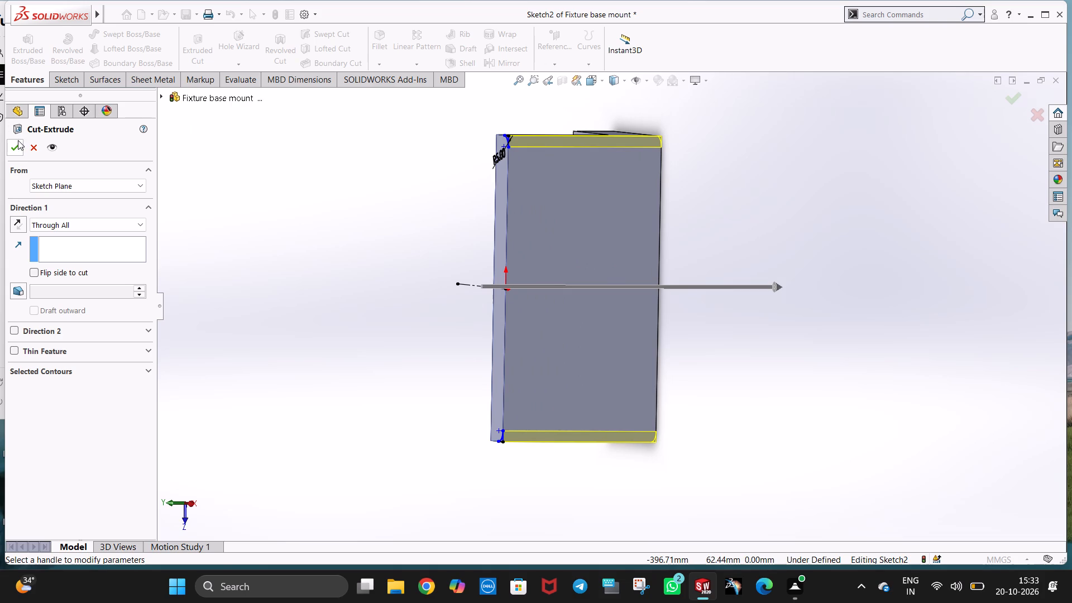
pyautogui.click(18, 140)
# On the base's top face, sketch two lines meeting at the outer front corner, about 12.6 mm along the long edge and 10.7 mm along the short edge.
pyautogui.moveTo(451, 251); pyautogui.dragTo(549, 216, button='middle')
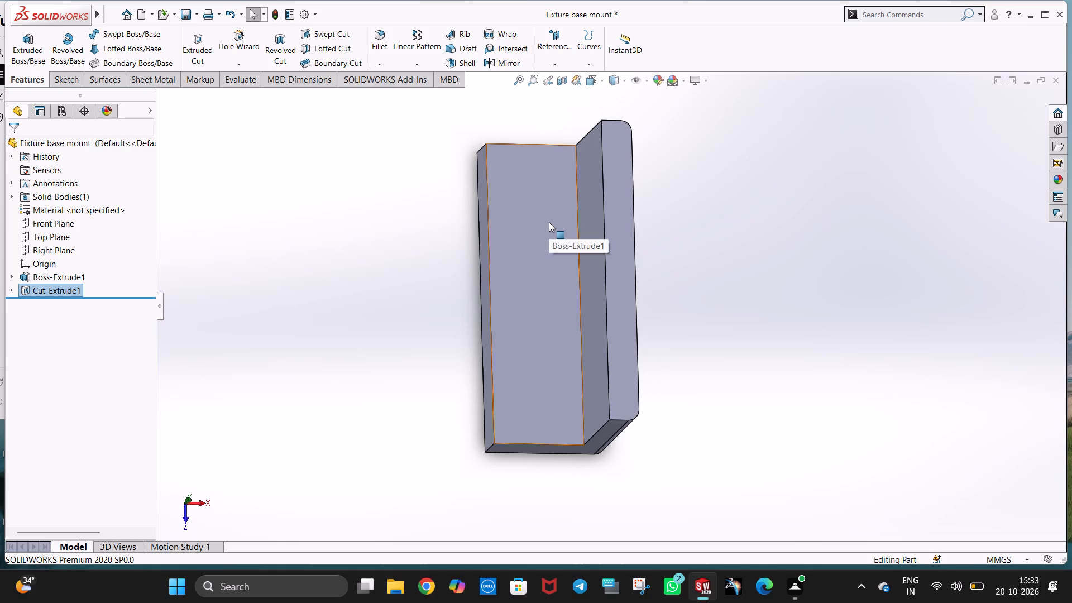
pyautogui.rightClick(519, 417)
pyautogui.click(548, 326)
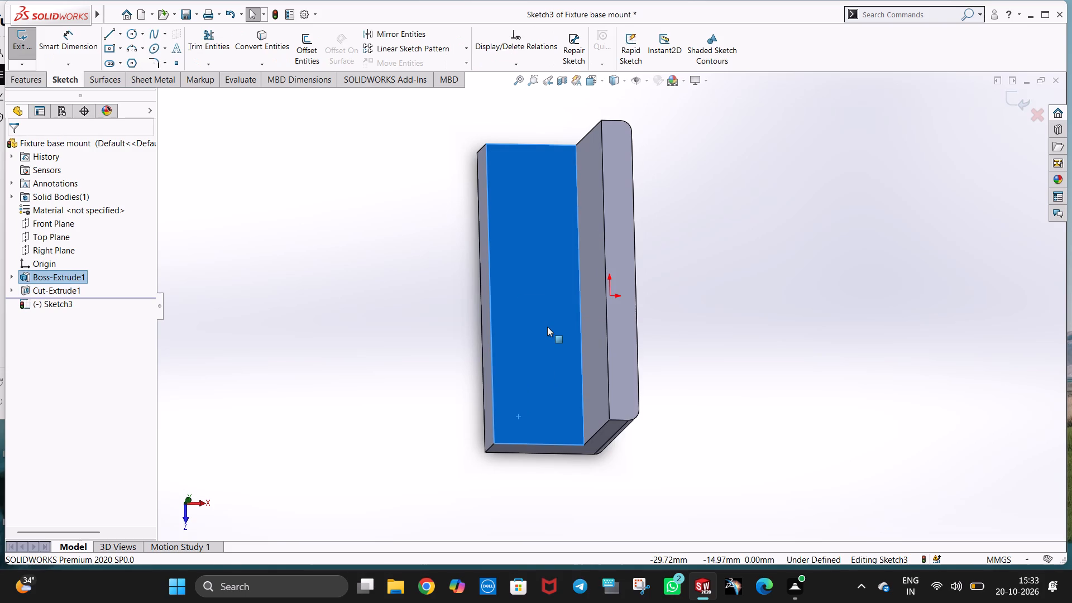
pyautogui.hotkey('ctrl', '8')
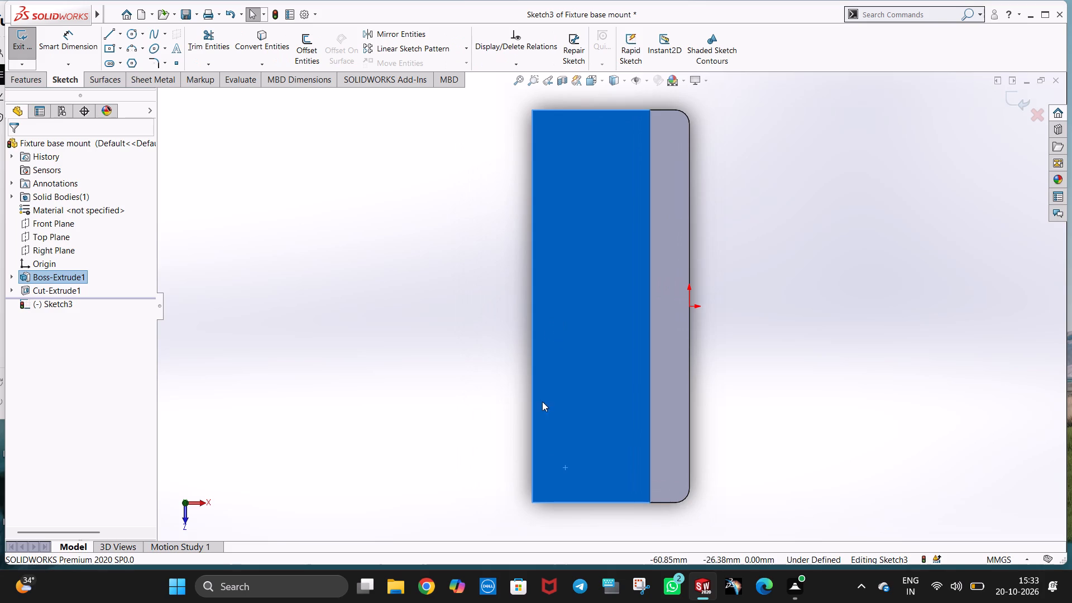
pyautogui.scroll(-4, 582, 514)
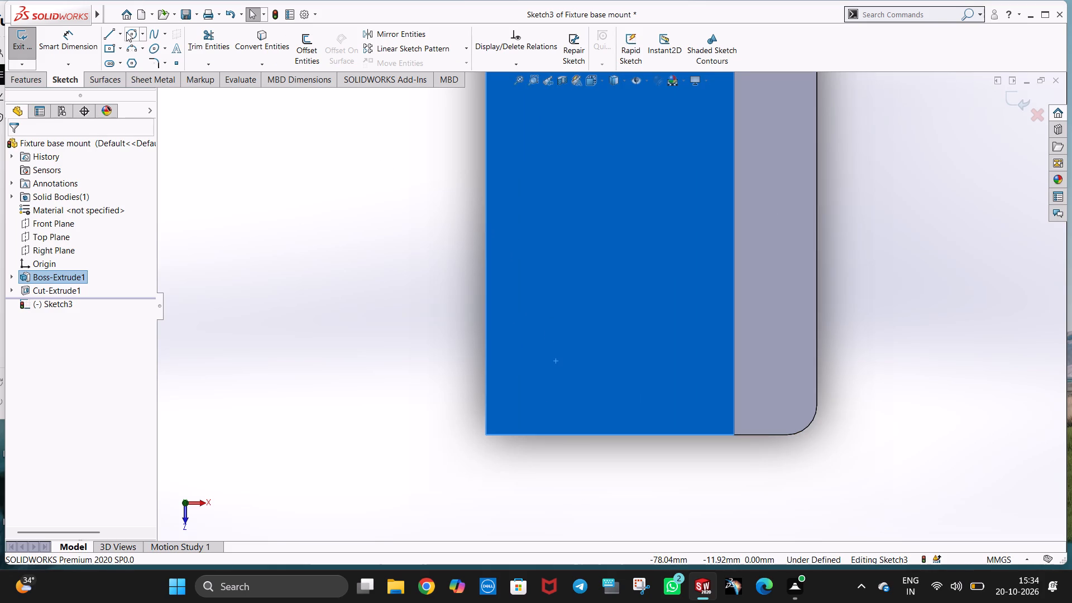
pyautogui.click(118, 32)
pyautogui.click(119, 46)
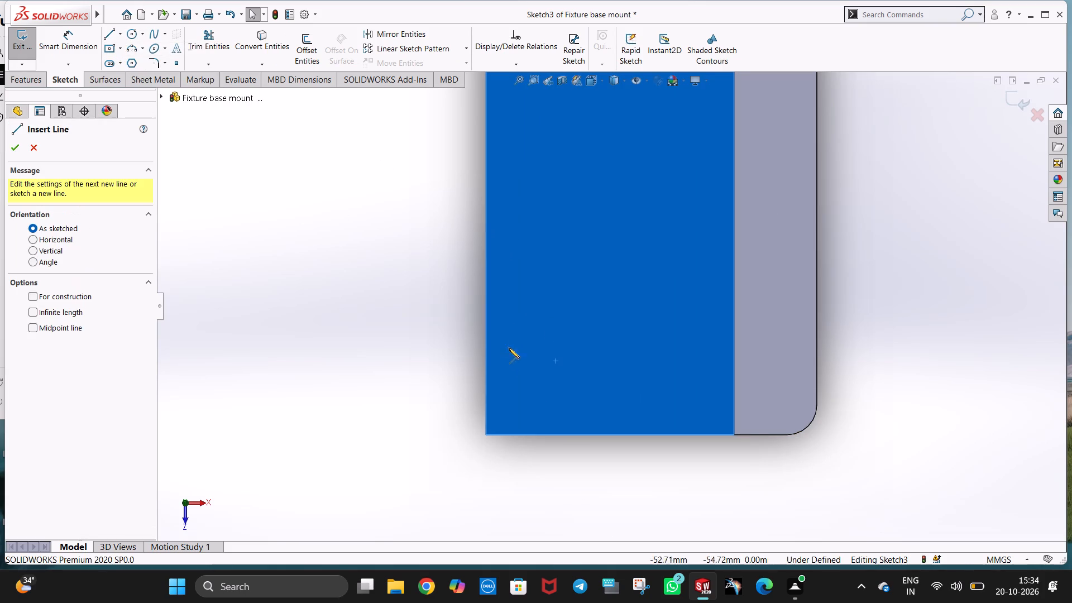
pyautogui.click(486, 360)
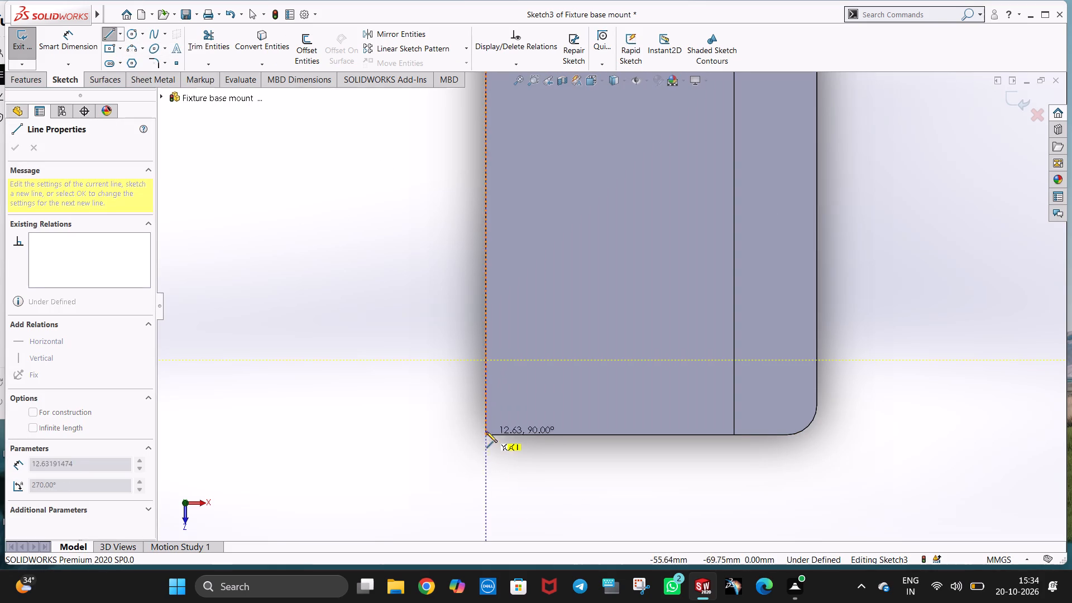
pyautogui.click(486, 434)
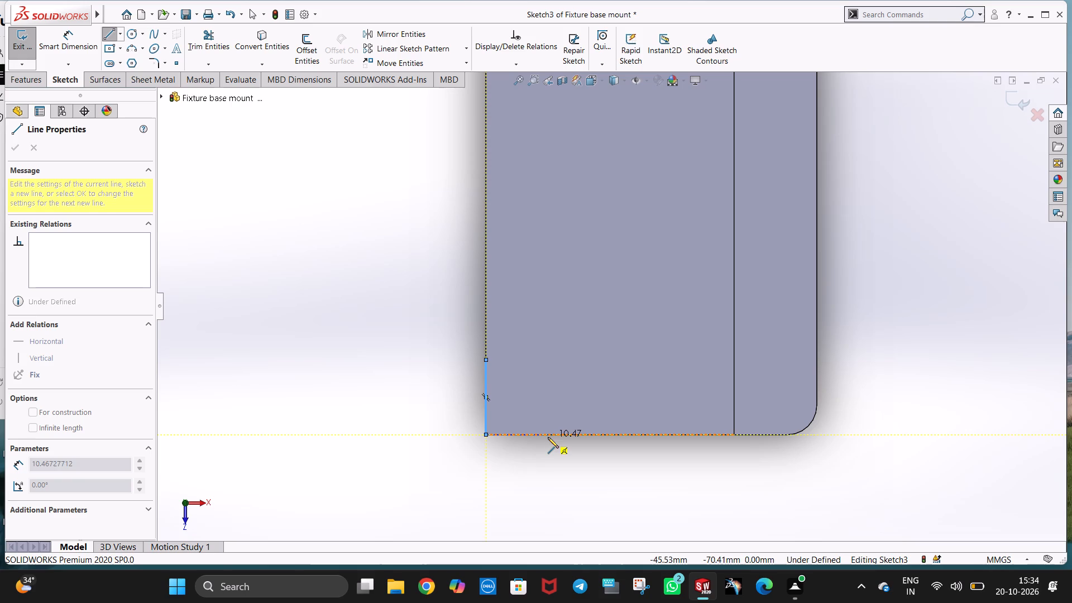
pyautogui.click(549, 435)
pyautogui.press('Escape')
pyautogui.press('Escape')
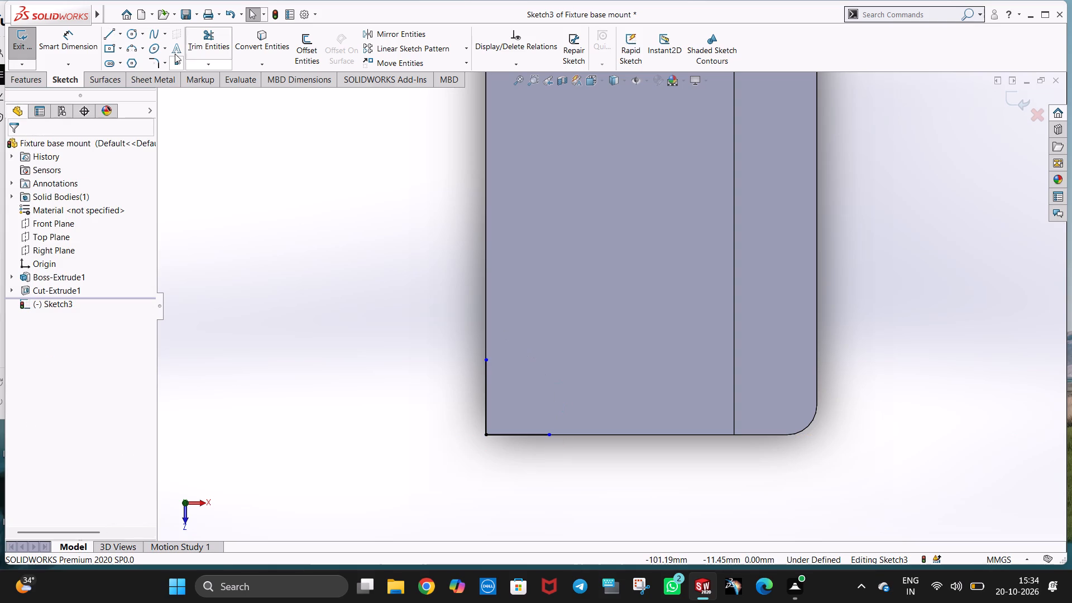
# Sketch a circle of radius 5 mm inside the corner formed by the two lines.
pyautogui.click(133, 36)
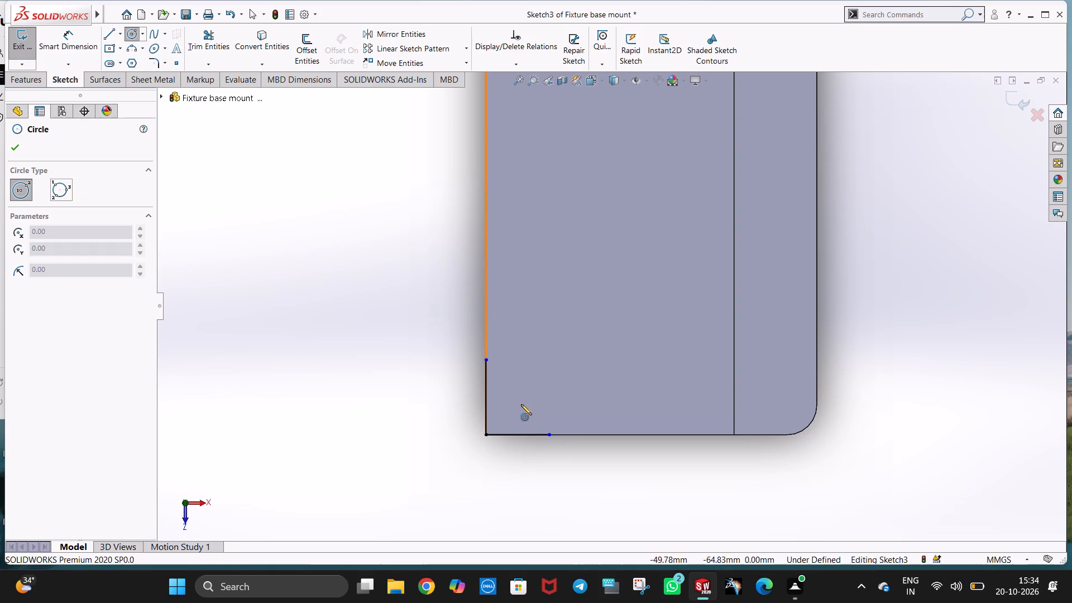
pyautogui.click(513, 406)
pyautogui.click(537, 419)
pyautogui.press('5')
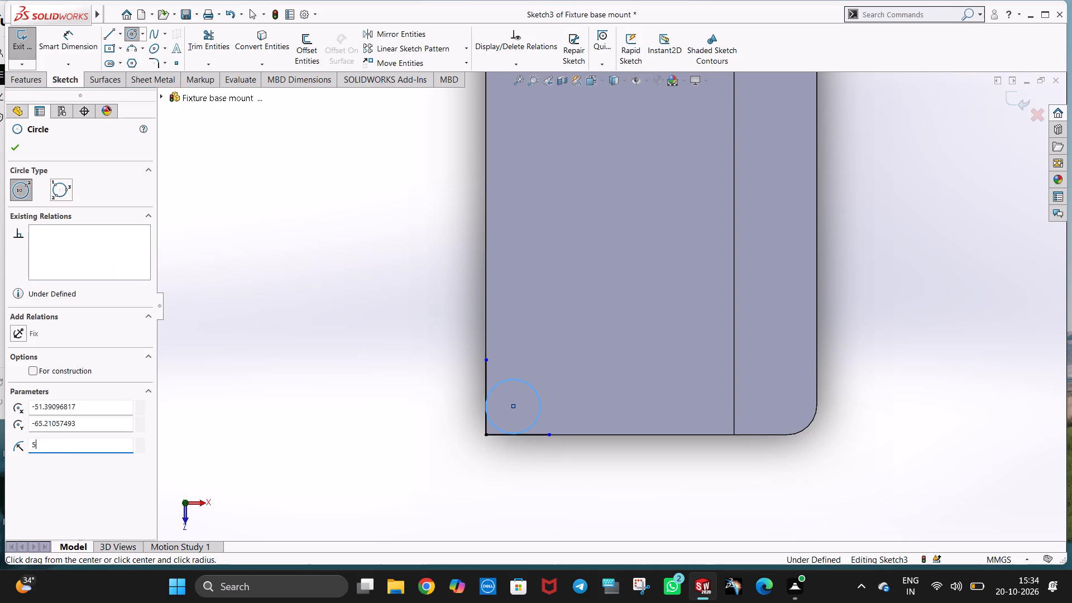
pyautogui.press('Return')
pyautogui.press('Escape')
pyautogui.click(443, 399)
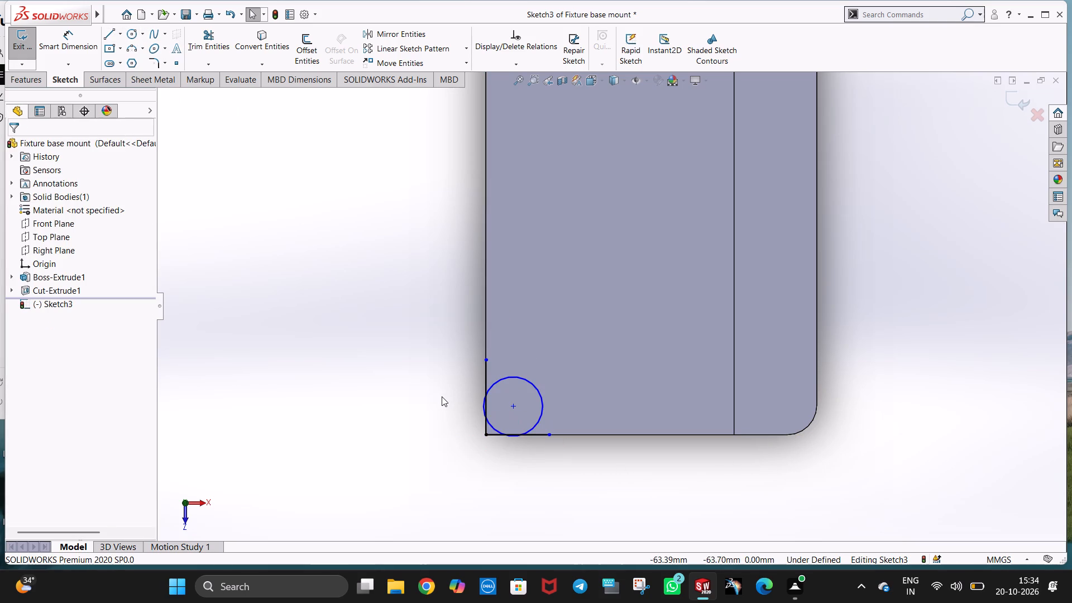
# Make the circle tangent to both the vertical and the horizontal corner line.
pyautogui.click(515, 377)
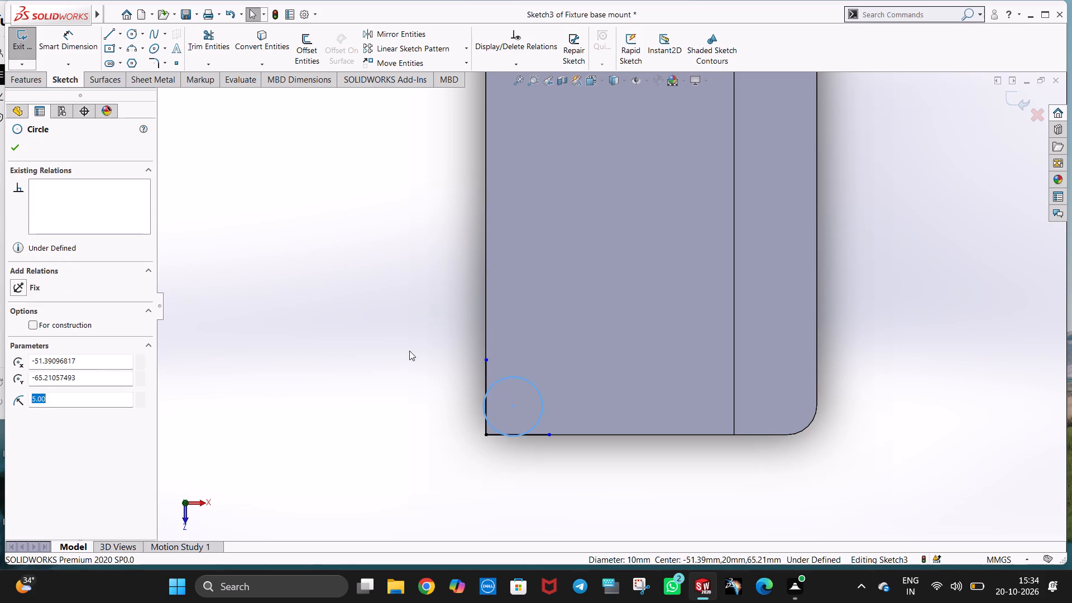
pyautogui.click(409, 351)
pyautogui.keyDown('ctrl'); pyautogui.click(520, 379); pyautogui.keyUp('ctrl')
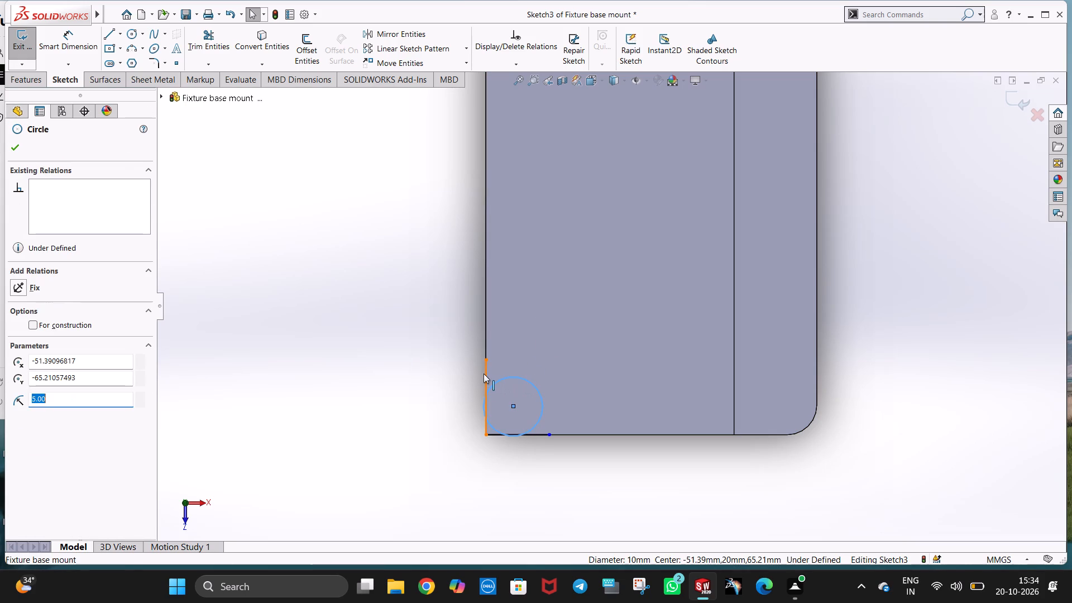
pyautogui.keyDown('ctrl'); pyautogui.click(484, 374); pyautogui.keyUp('ctrl')
pyautogui.keyDown('ctrl'); pyautogui.click(41, 341); pyautogui.keyUp('ctrl')
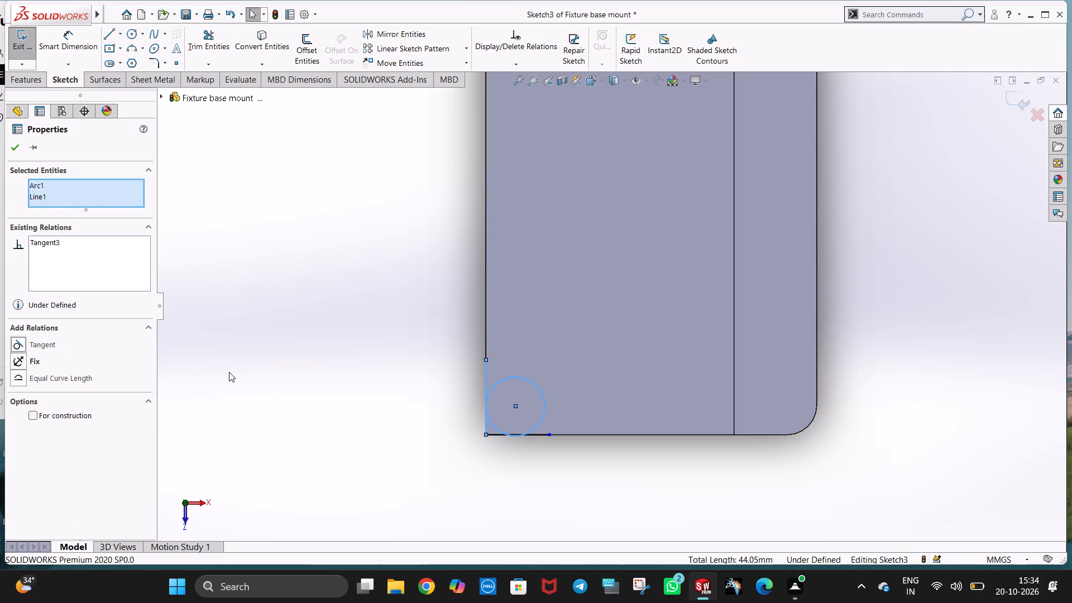
pyautogui.click(298, 381)
pyautogui.keyDown('ctrl'); pyautogui.click(530, 432); pyautogui.keyUp('ctrl')
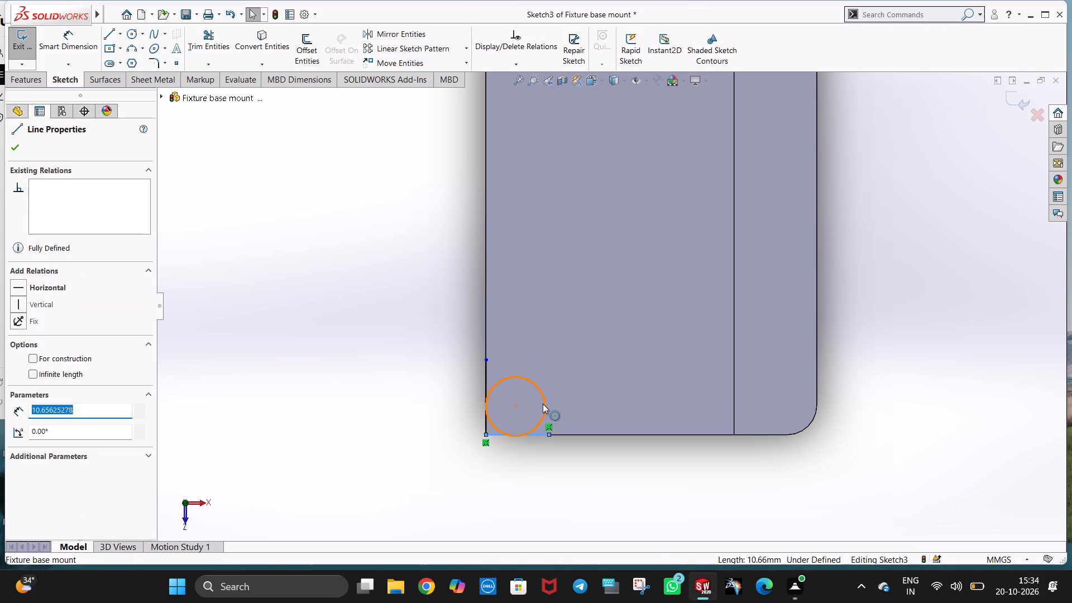
pyautogui.keyDown('ctrl'); pyautogui.click(543, 401); pyautogui.keyUp('ctrl')
pyautogui.keyDown('ctrl'); pyautogui.click(49, 348); pyautogui.keyUp('ctrl')
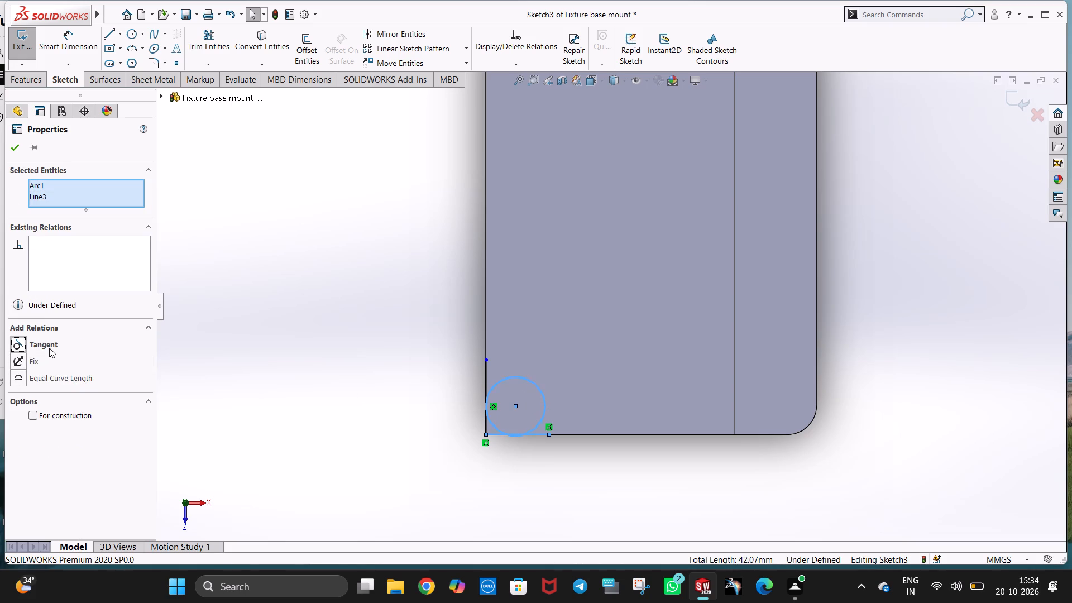
pyautogui.click(259, 327)
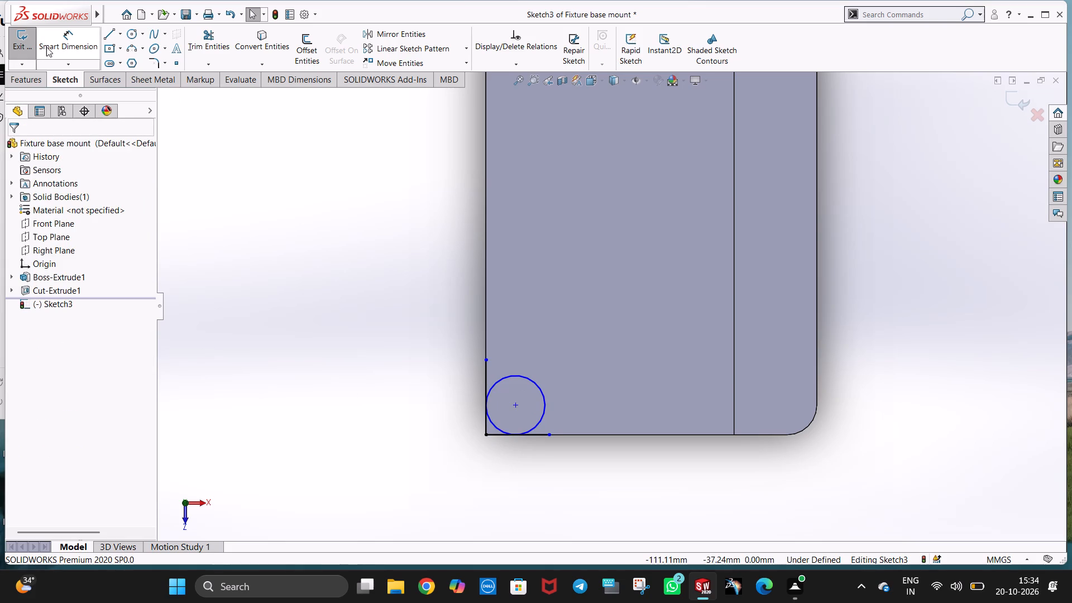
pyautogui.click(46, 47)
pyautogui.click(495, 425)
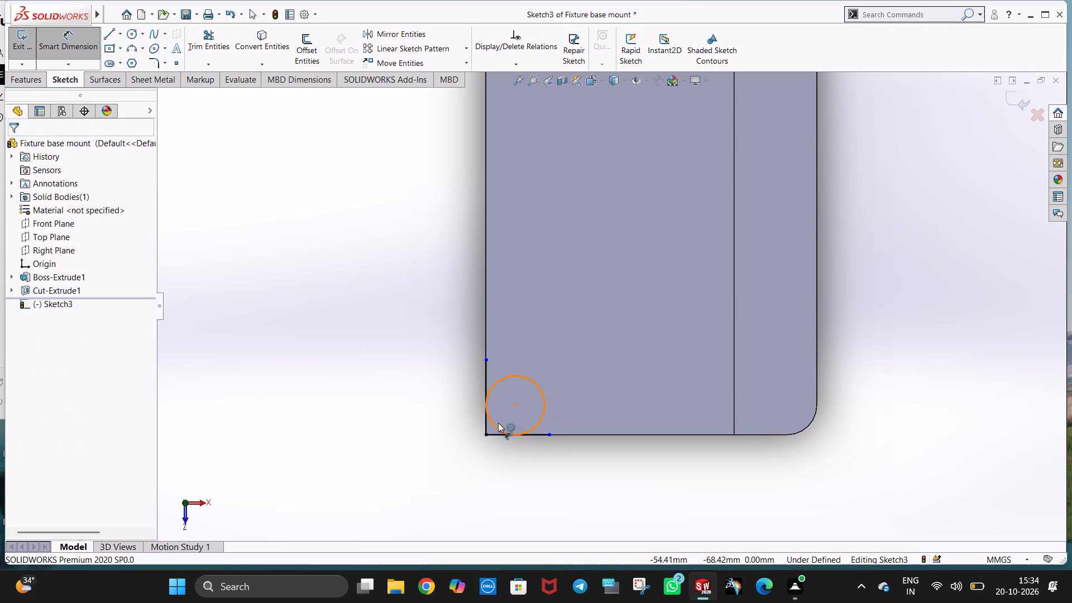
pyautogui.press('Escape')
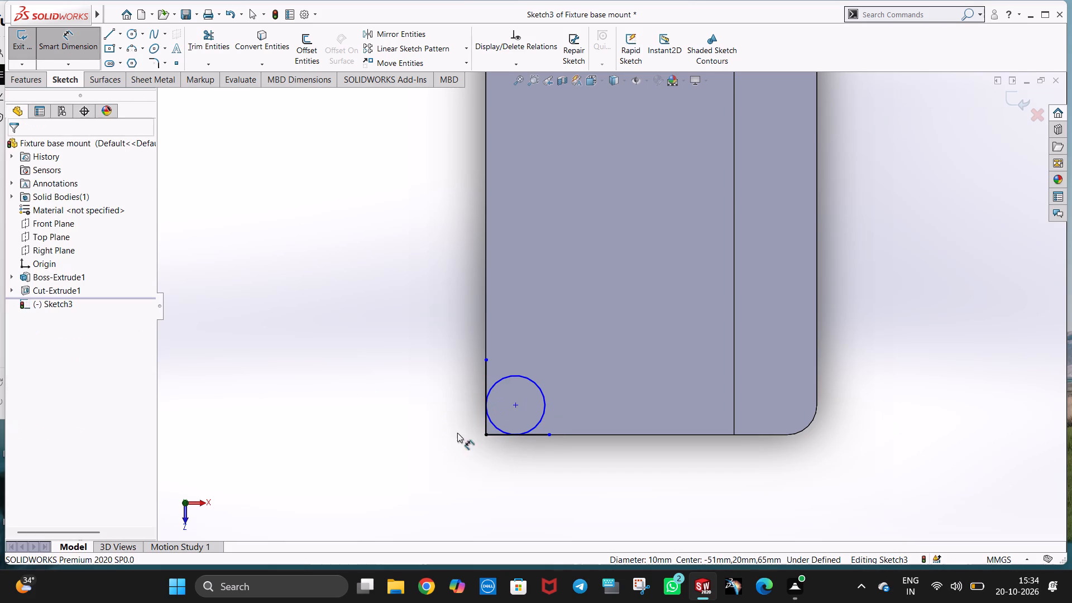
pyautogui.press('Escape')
# Trim the circle and the excess line ends, leaving only the corner arc with its two short lines.
pyautogui.click(205, 46)
pyautogui.moveTo(556, 406); pyautogui.dragTo(555, 404)
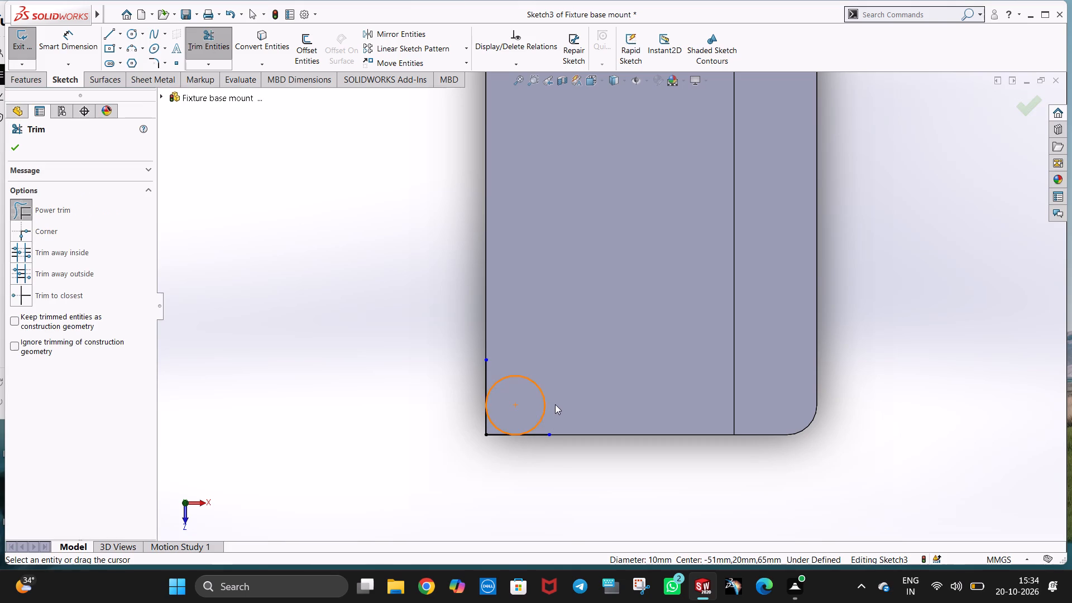
pyautogui.moveTo(555, 404); pyautogui.dragTo(476, 395)
pyautogui.moveTo(535, 379); pyautogui.dragTo(542, 455)
pyautogui.press('Escape')
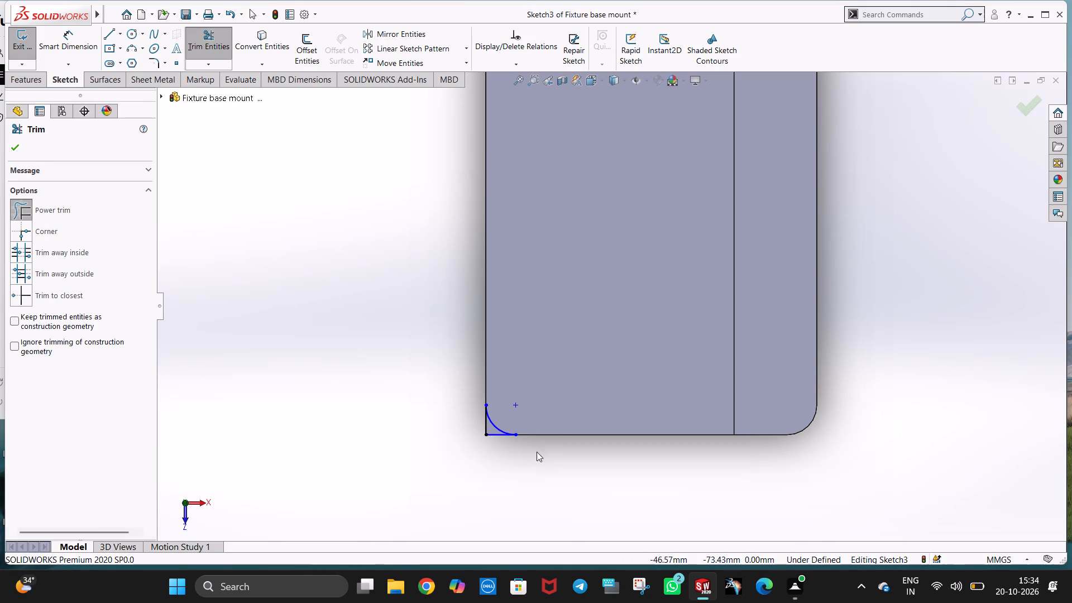
# Dimension the trimmed corner arc with a radius of 5 mm.
pyautogui.click(64, 52)
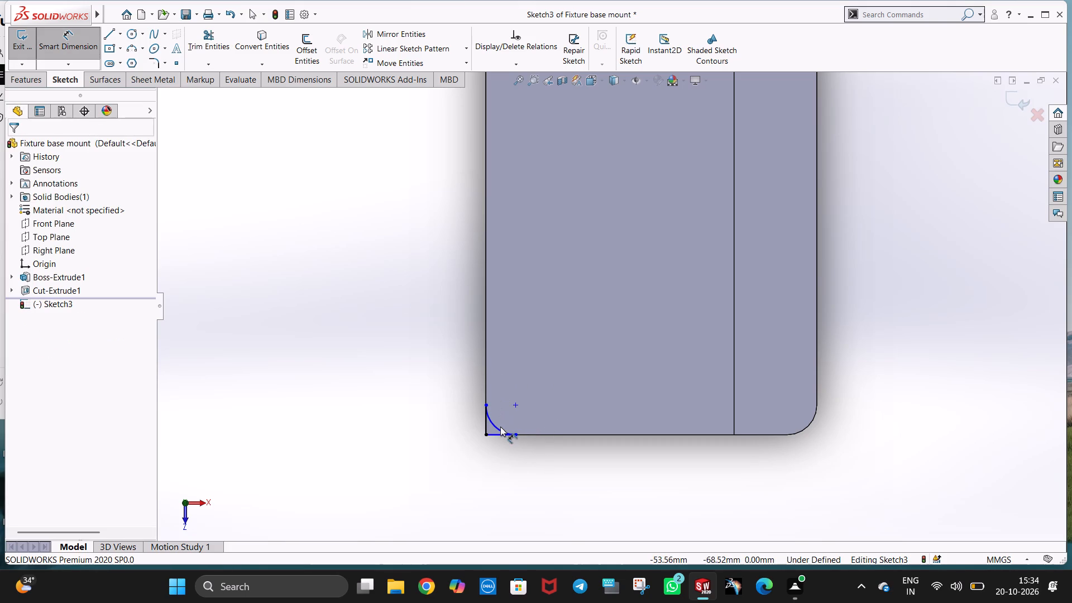
pyautogui.click(501, 429)
pyautogui.click(518, 379)
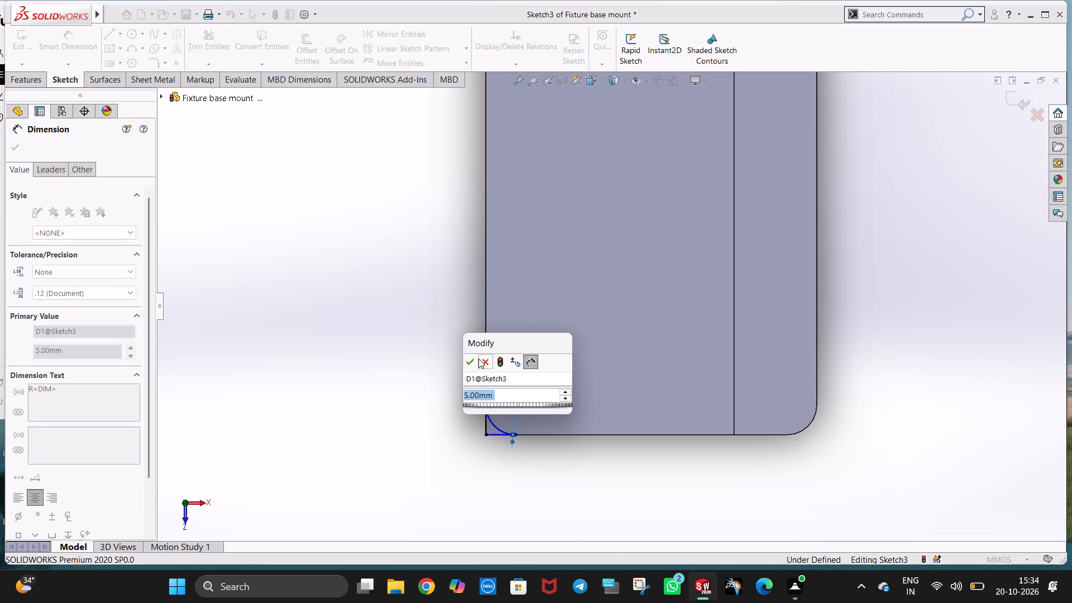
pyautogui.click(467, 361)
pyautogui.click(437, 304)
pyautogui.scroll(3, 569, 207)
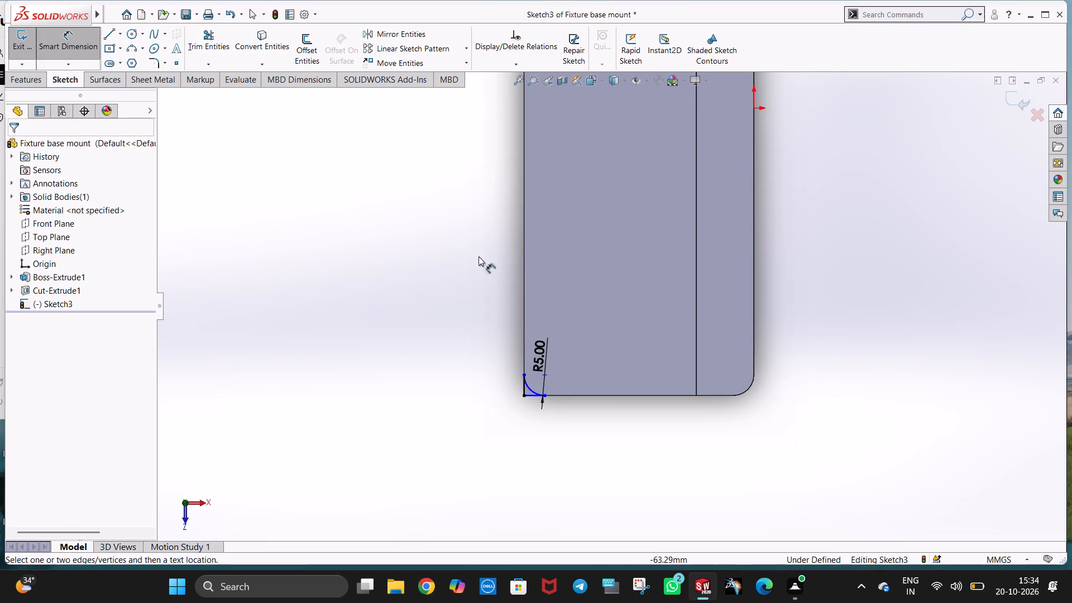
pyautogui.press('Escape')
# Cut the corner profile from the base with a blind extruded cut 140 mm deep.
pyautogui.click(25, 78)
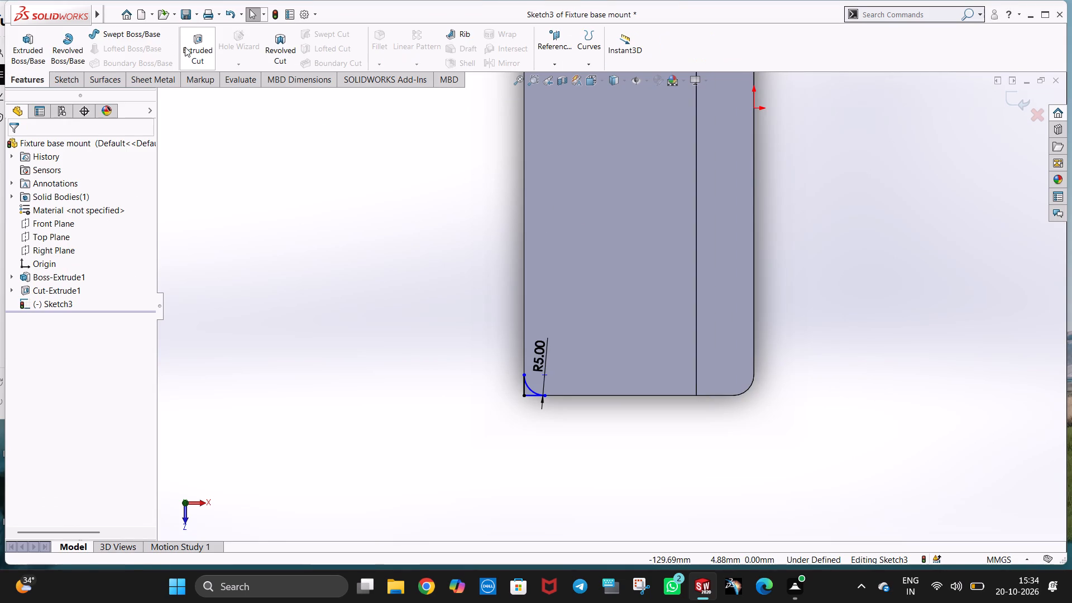
pyautogui.click(185, 47)
pyautogui.scroll(1, 559, 408)
pyautogui.moveTo(495, 418); pyautogui.dragTo(619, 415, button='middle')
pyautogui.click(14, 146)
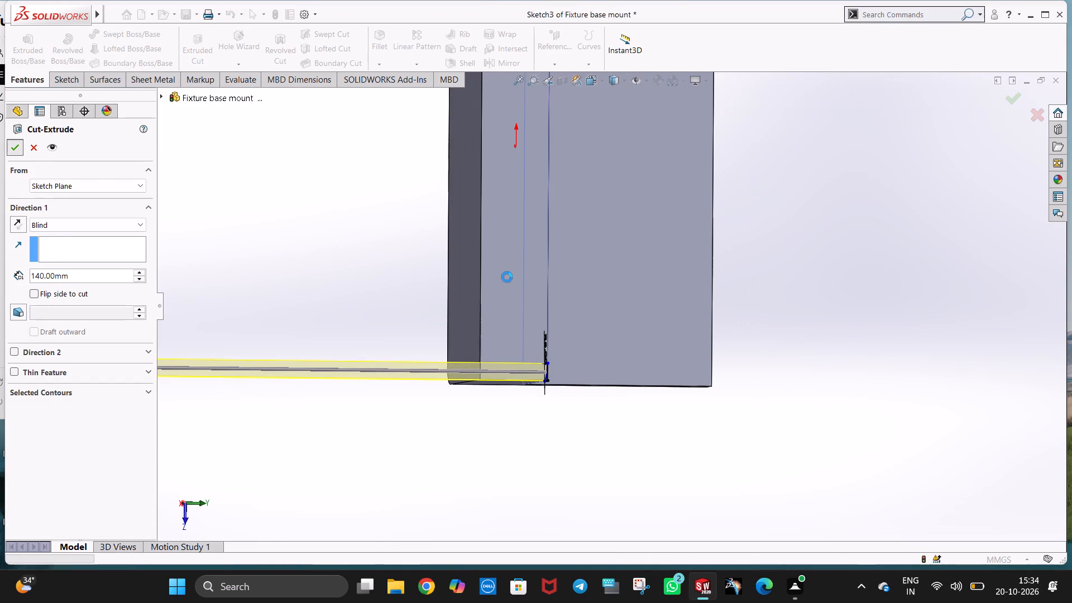
# Examine the part and its rounded corners from isometric, rotated and front views.
pyautogui.moveTo(682, 308); pyautogui.dragTo(659, 304, button='middle')
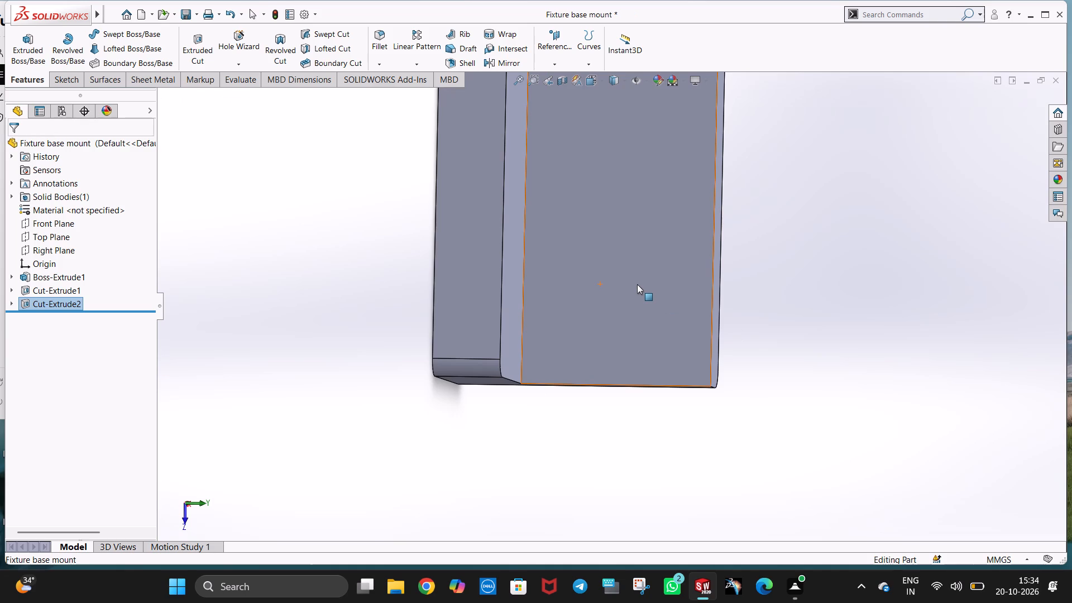
pyautogui.hotkey('ctrl', '7')
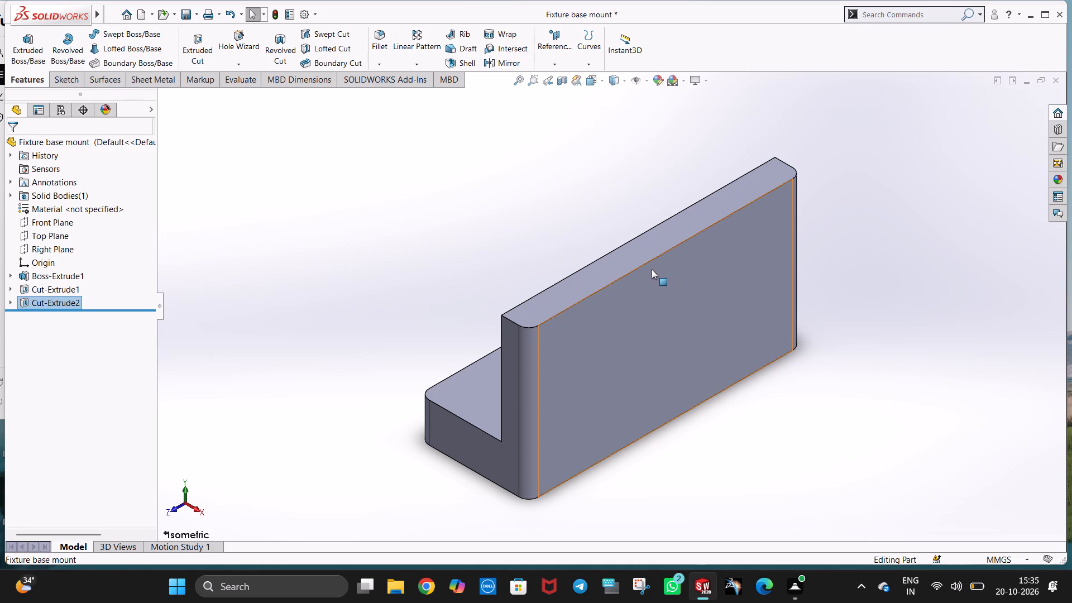
pyautogui.hotkey('ctrl', '7')
pyautogui.moveTo(654, 483); pyautogui.dragTo(717, 423, button='middle')
pyautogui.moveTo(584, 413); pyautogui.dragTo(630, 495, button='middle')
pyautogui.moveTo(446, 316); pyautogui.dragTo(432, 336, button='middle')
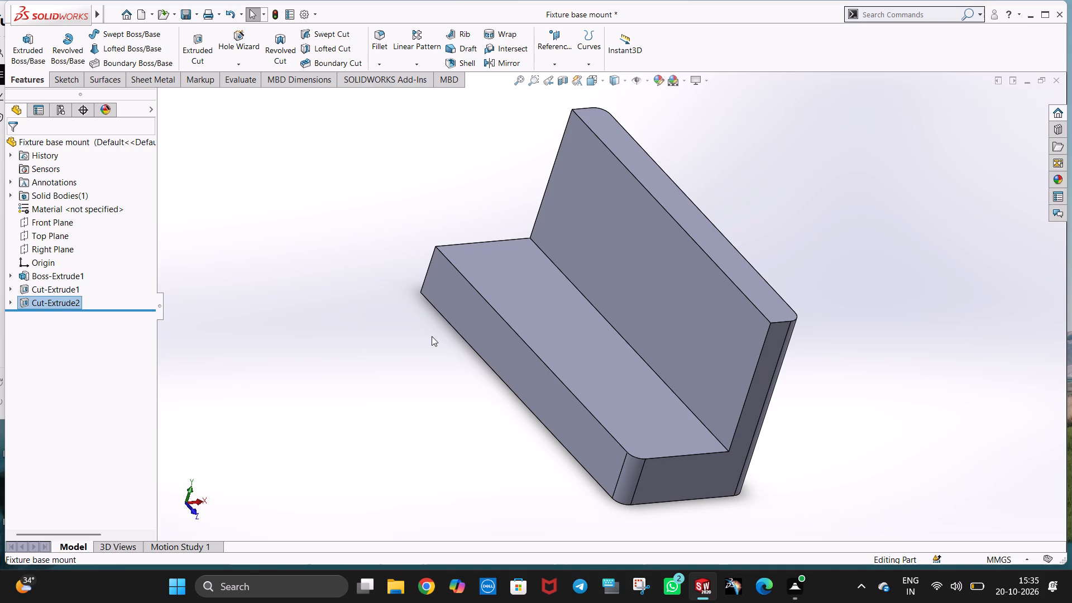
pyautogui.hotkey('ctrl', '1')
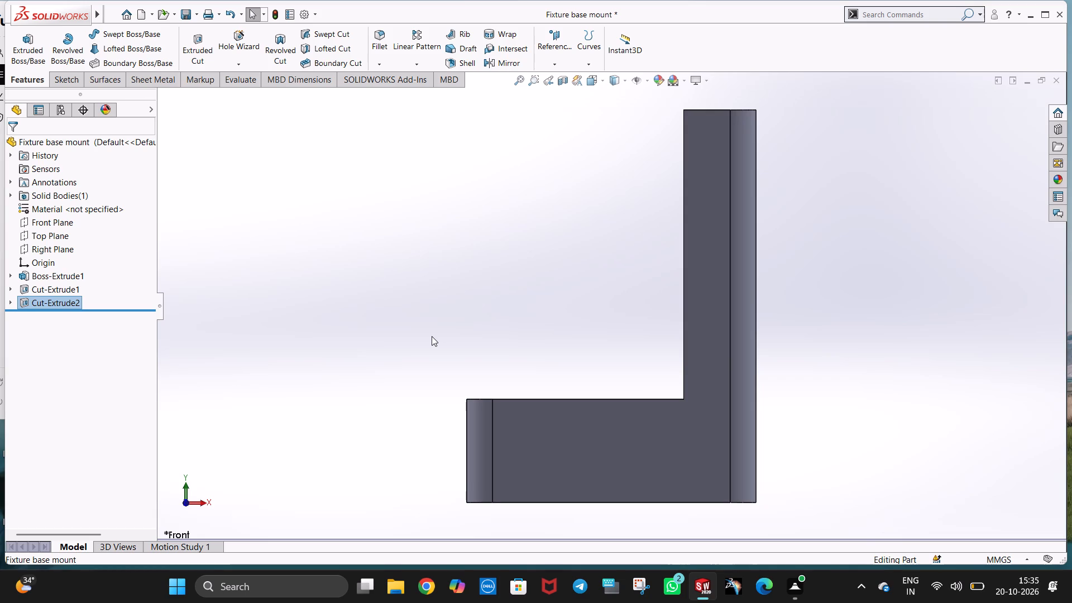
# Start a sketch on the upright's inner face and draw lines up its end edge and about 39 mm along its top edge.
pyautogui.hotkey('ctrl', '3')
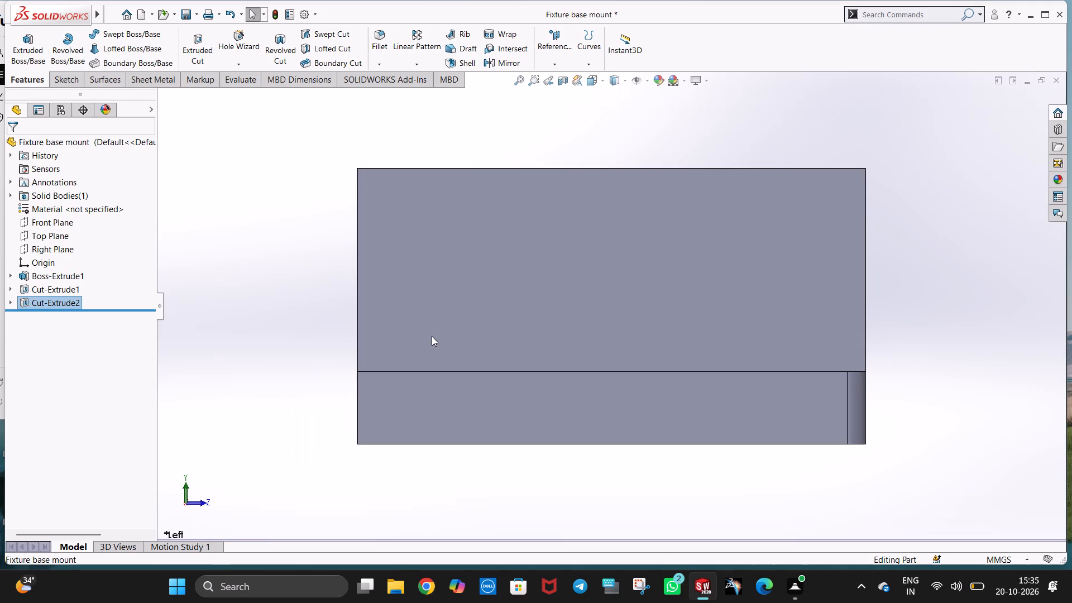
pyautogui.rightClick(669, 265)
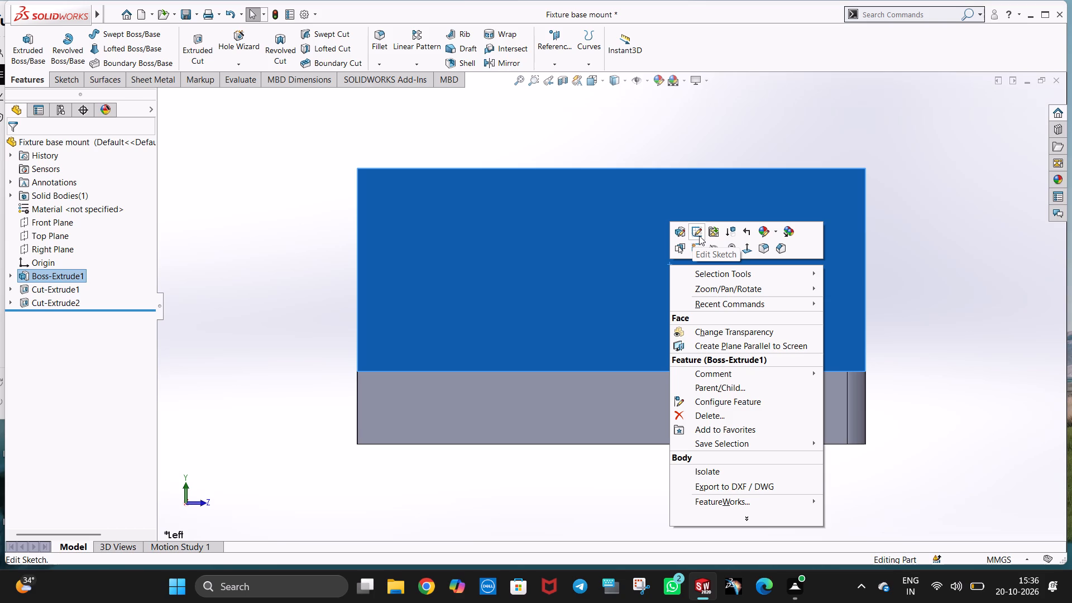
pyautogui.click(901, 234)
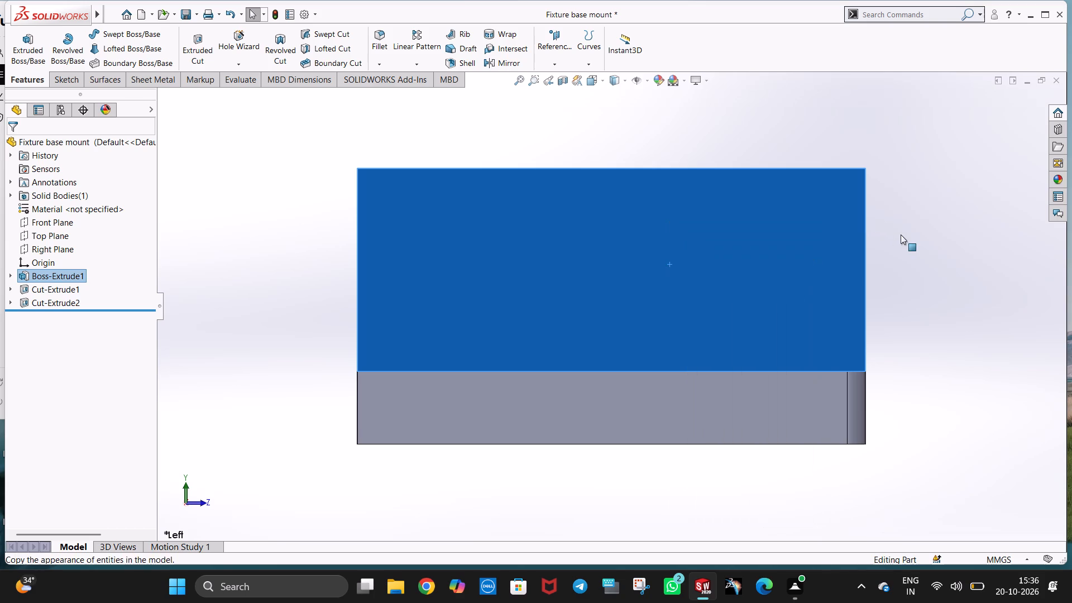
pyautogui.rightClick(776, 290)
pyautogui.click(801, 272)
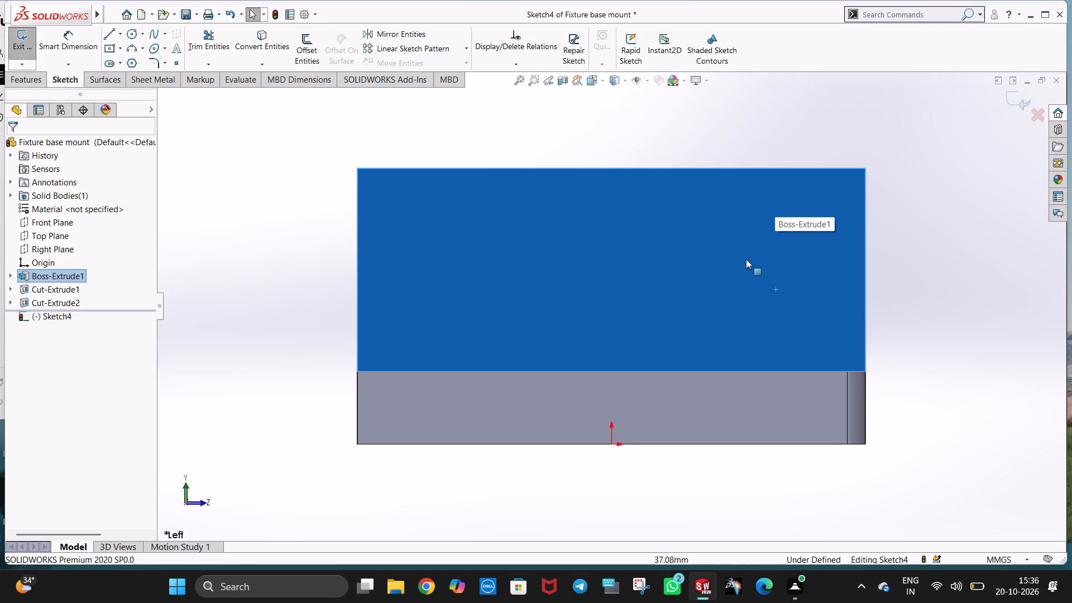
pyautogui.click(108, 32)
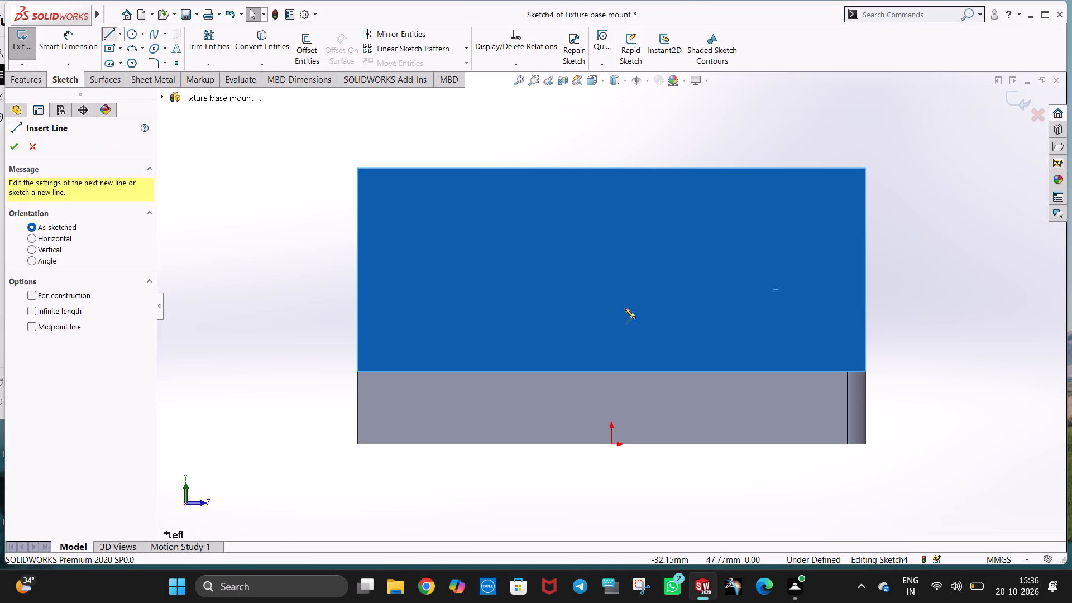
pyautogui.click(865, 371)
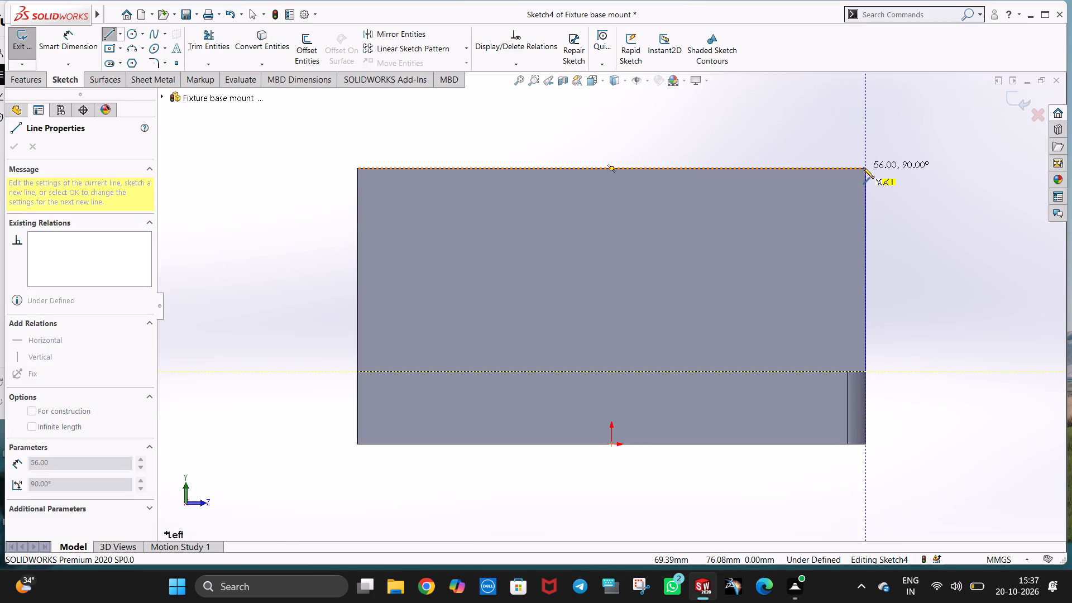
pyautogui.click(864, 168)
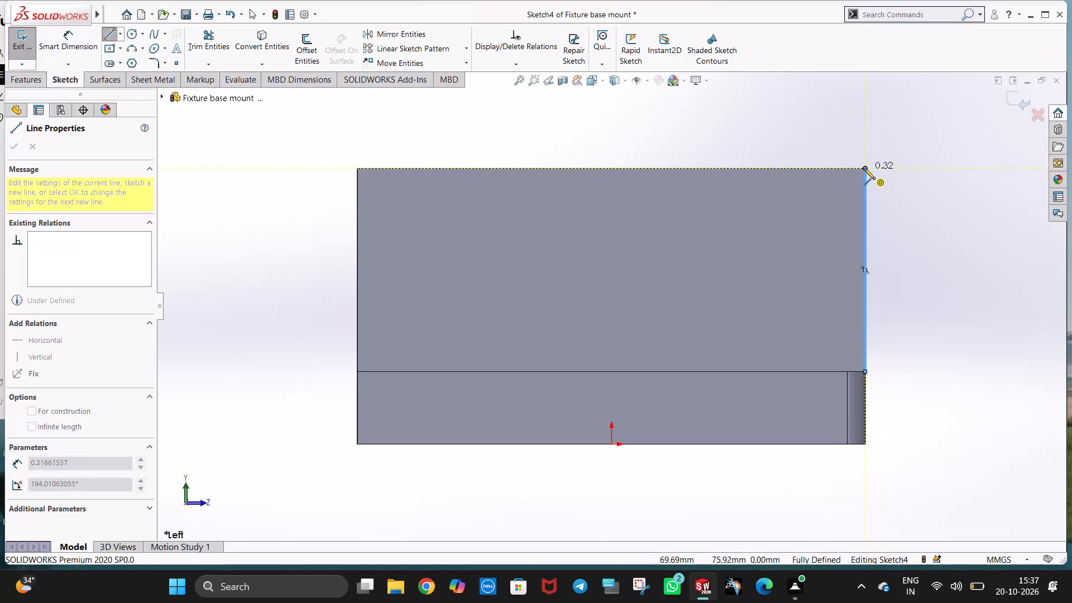
pyautogui.click(724, 170)
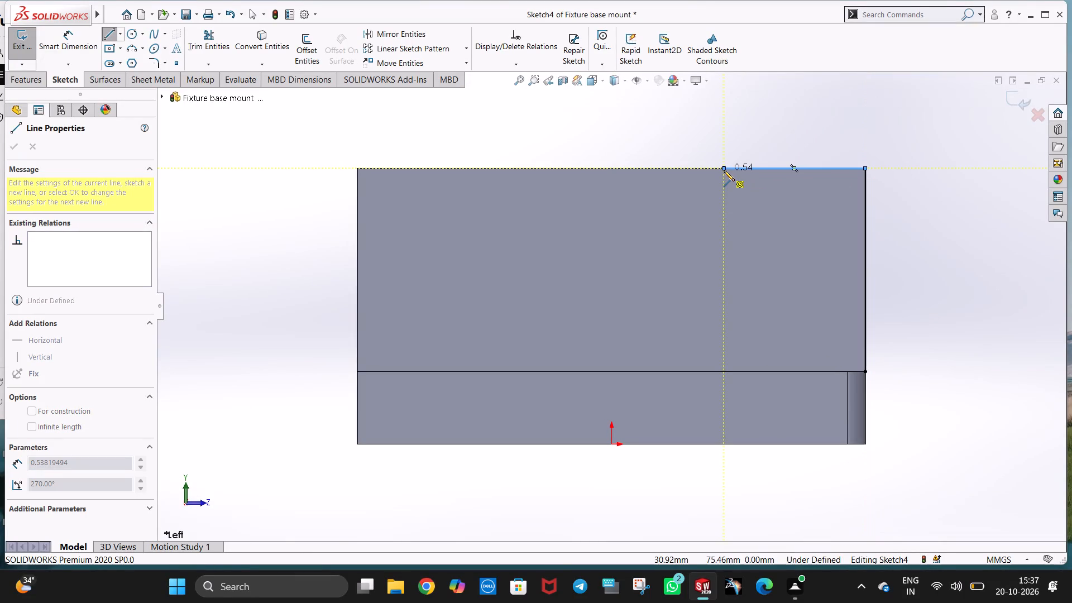
pyautogui.press('Escape')
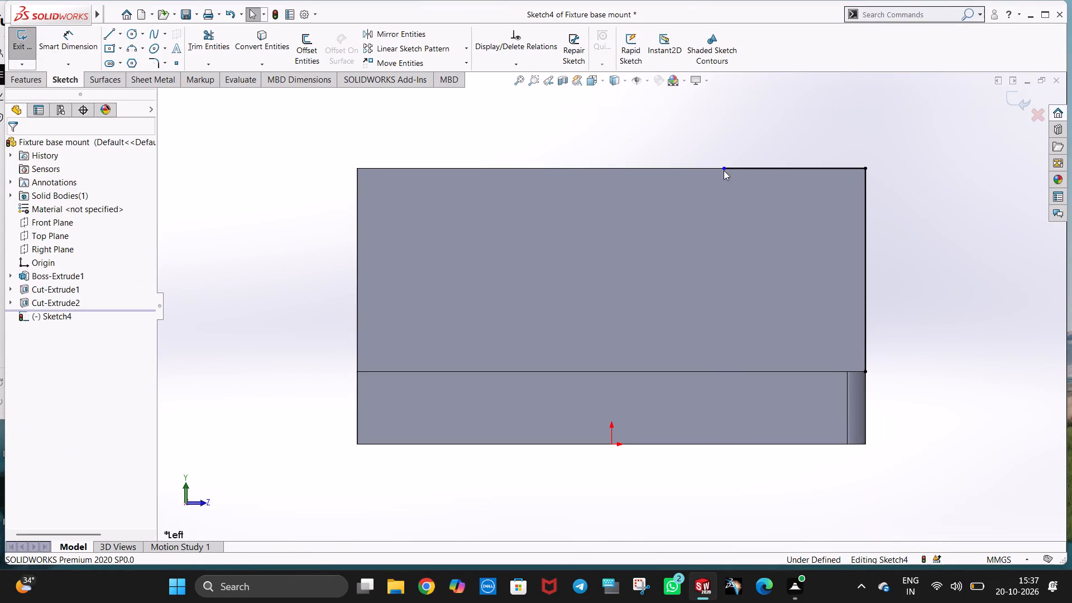
# Set the length of the line along the upright's top edge to 38 mm.
pyautogui.click(777, 168)
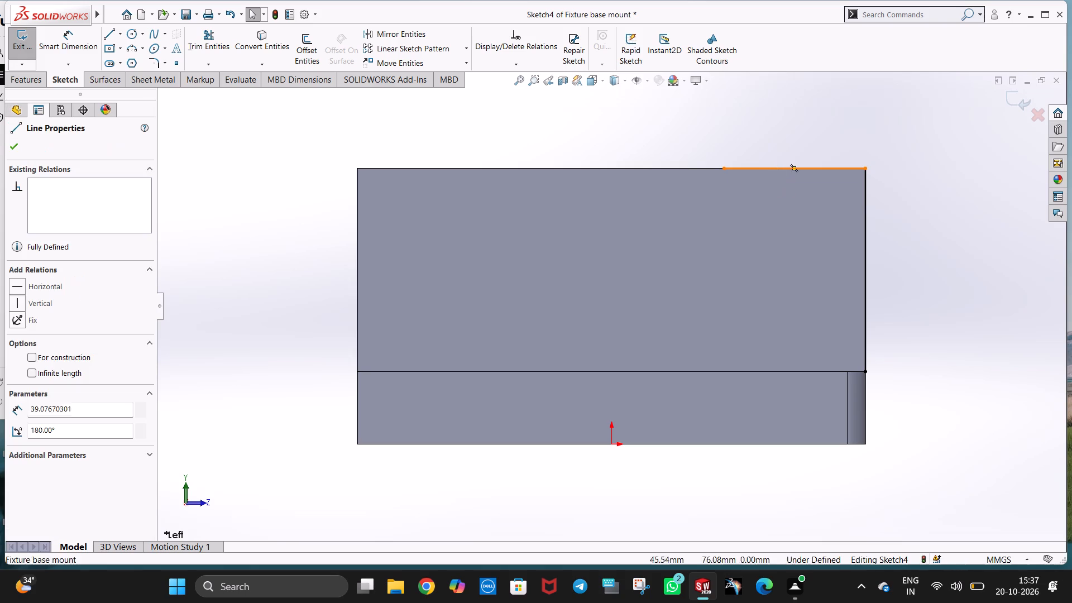
pyautogui.write('38')
pyautogui.press('Return')
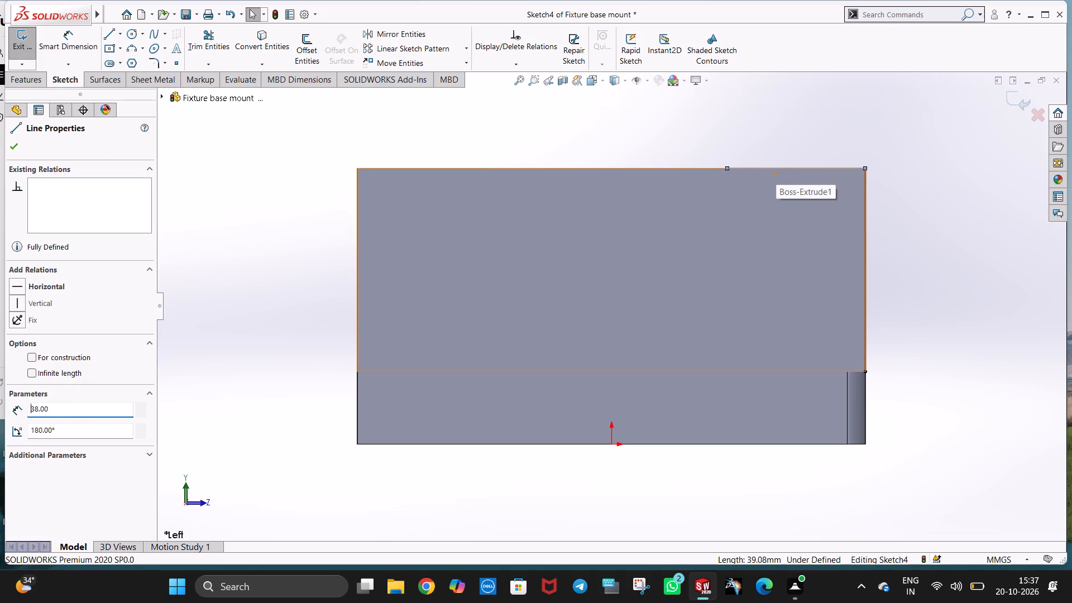
pyautogui.click(740, 128)
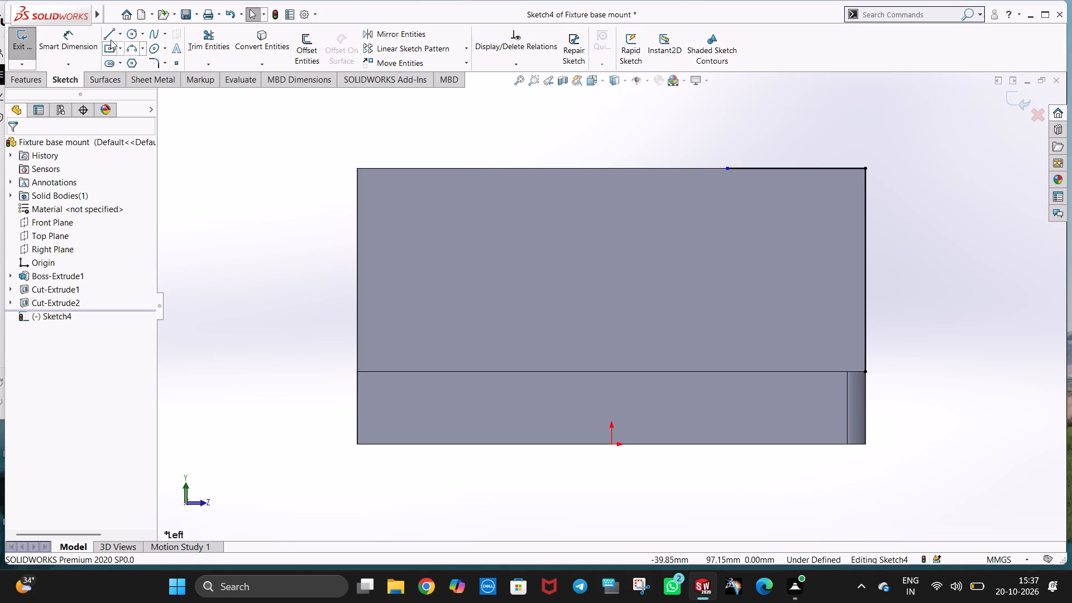
# Close the rectangle with a vertical line down to the base and a 38 mm line back to the end corner.
pyautogui.click(103, 35)
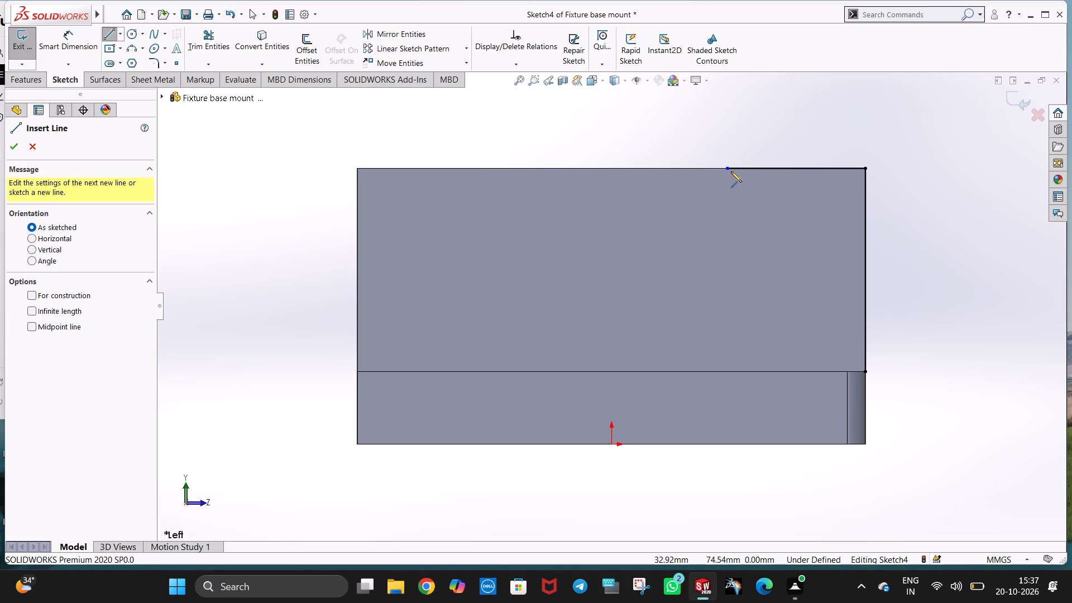
pyautogui.click(726, 169)
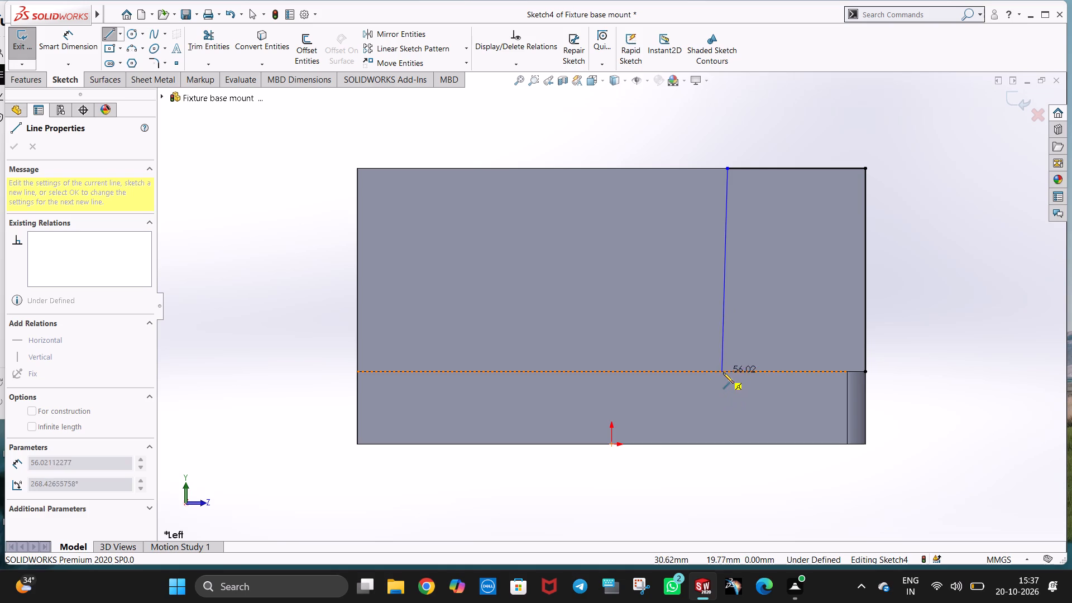
pyautogui.click(729, 372)
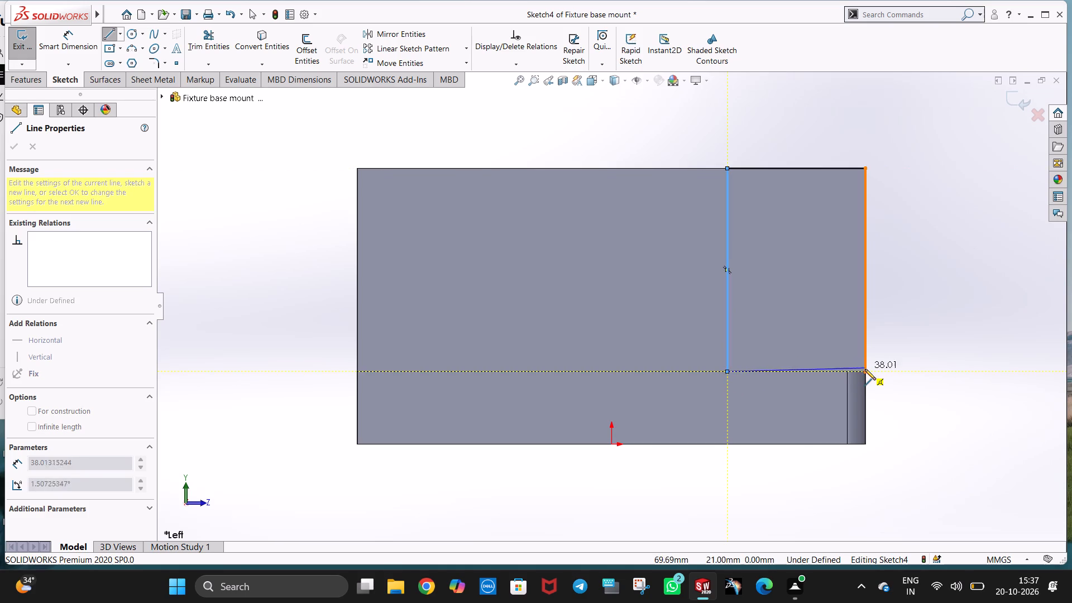
pyautogui.click(865, 371)
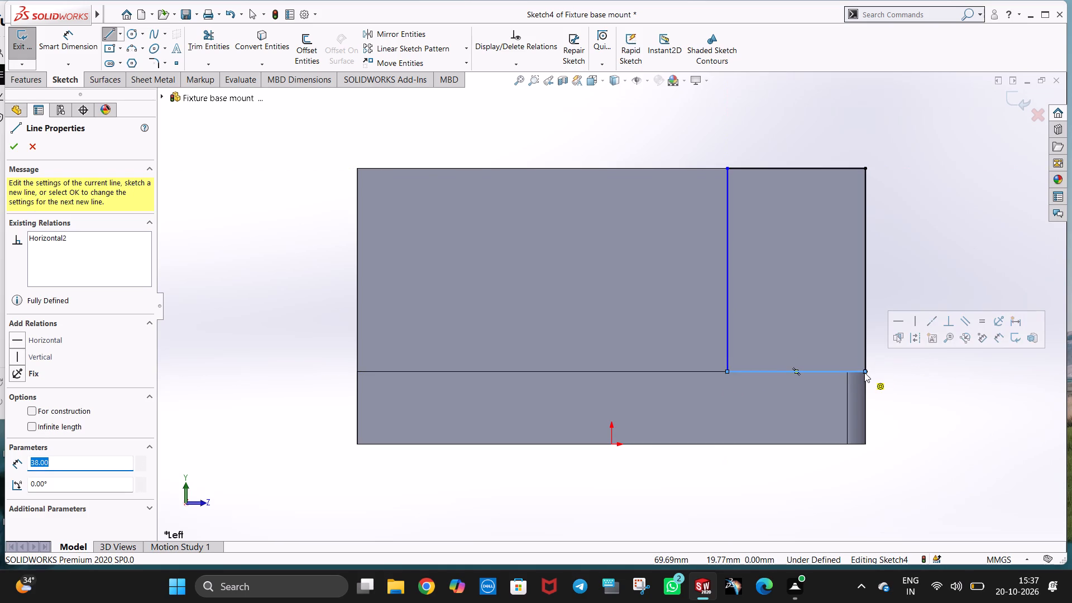
pyautogui.press('Escape')
pyautogui.press('Escape')
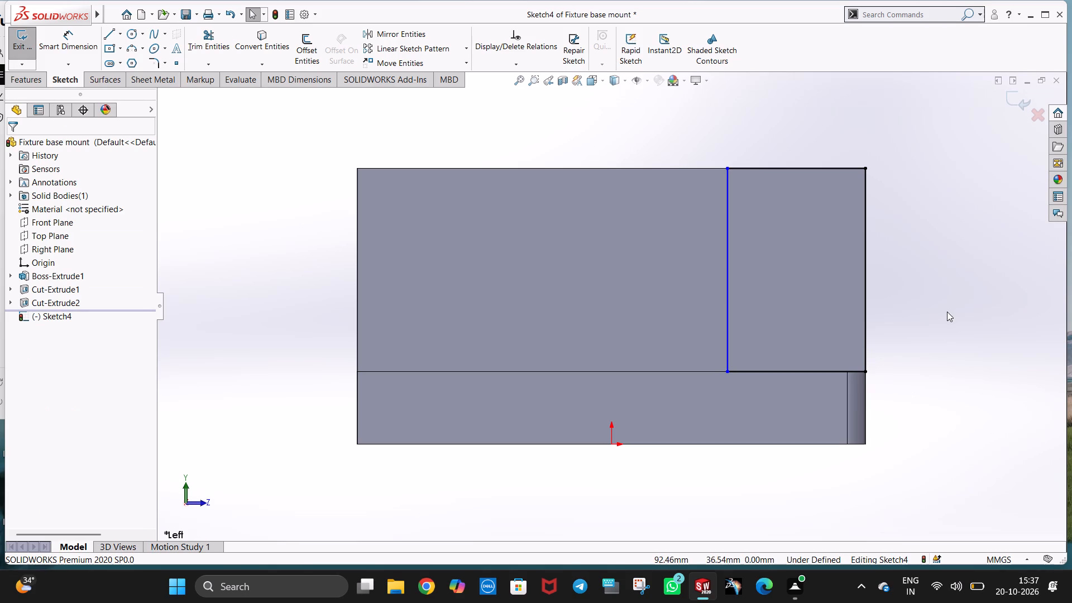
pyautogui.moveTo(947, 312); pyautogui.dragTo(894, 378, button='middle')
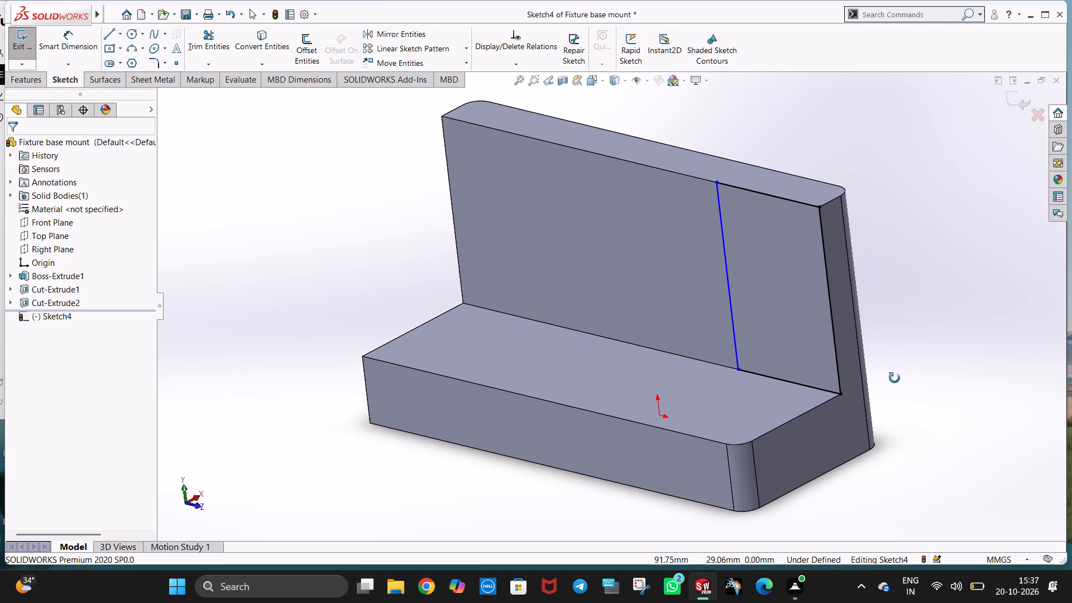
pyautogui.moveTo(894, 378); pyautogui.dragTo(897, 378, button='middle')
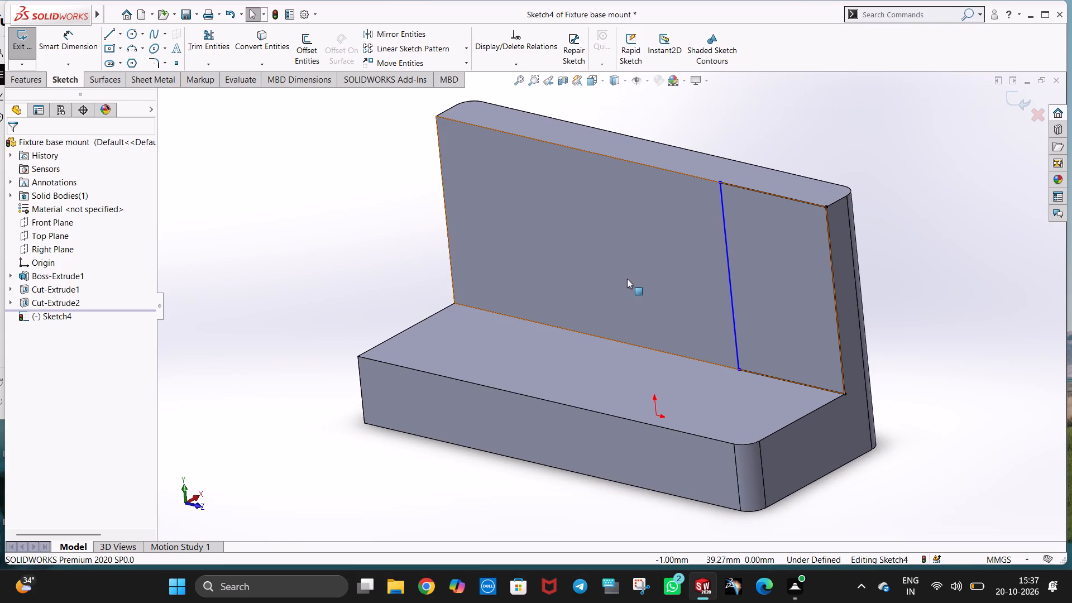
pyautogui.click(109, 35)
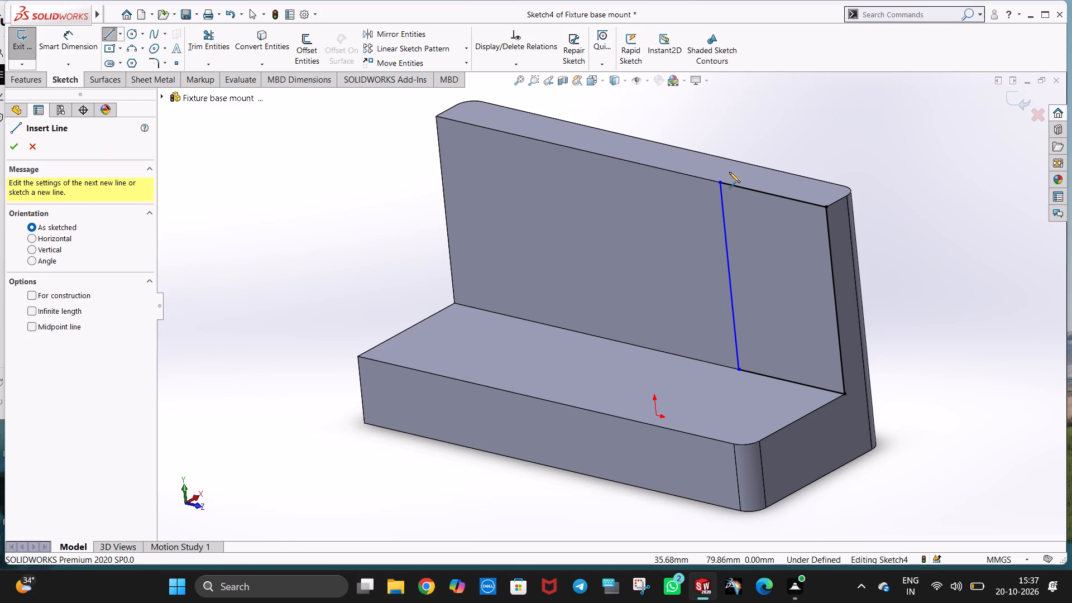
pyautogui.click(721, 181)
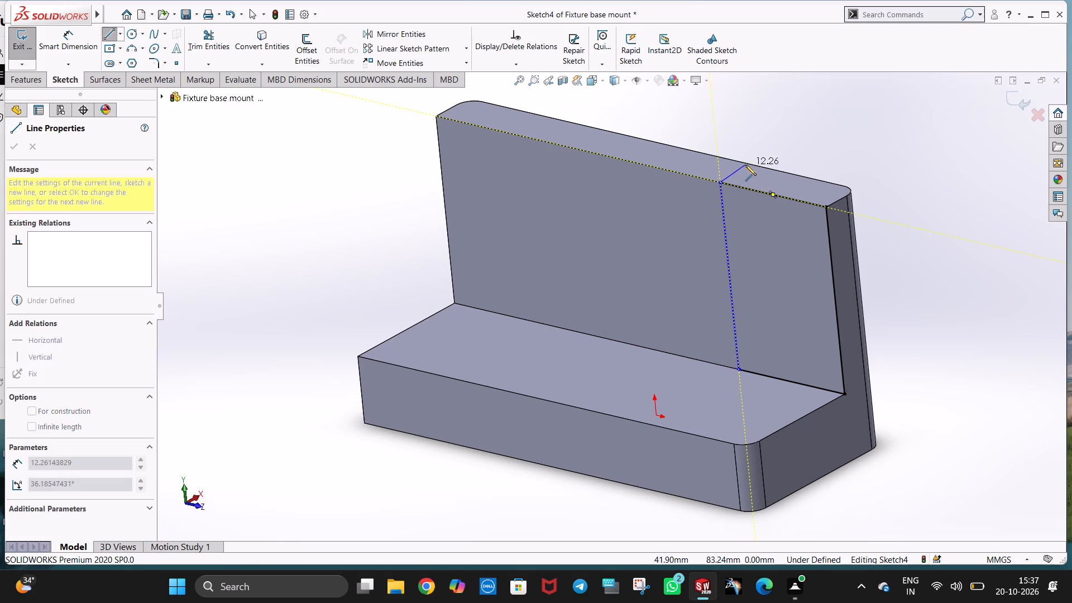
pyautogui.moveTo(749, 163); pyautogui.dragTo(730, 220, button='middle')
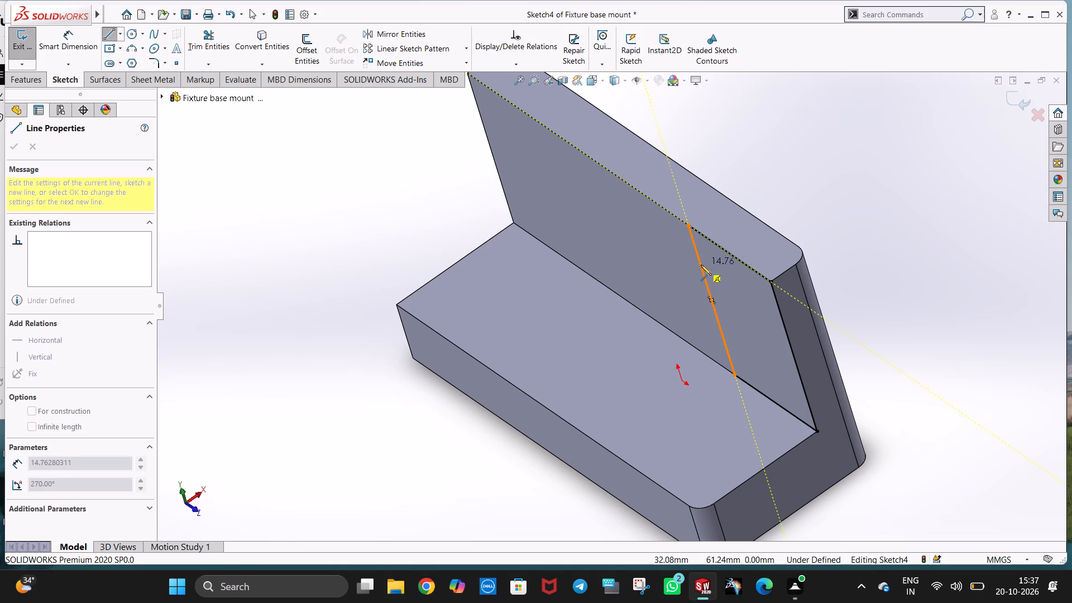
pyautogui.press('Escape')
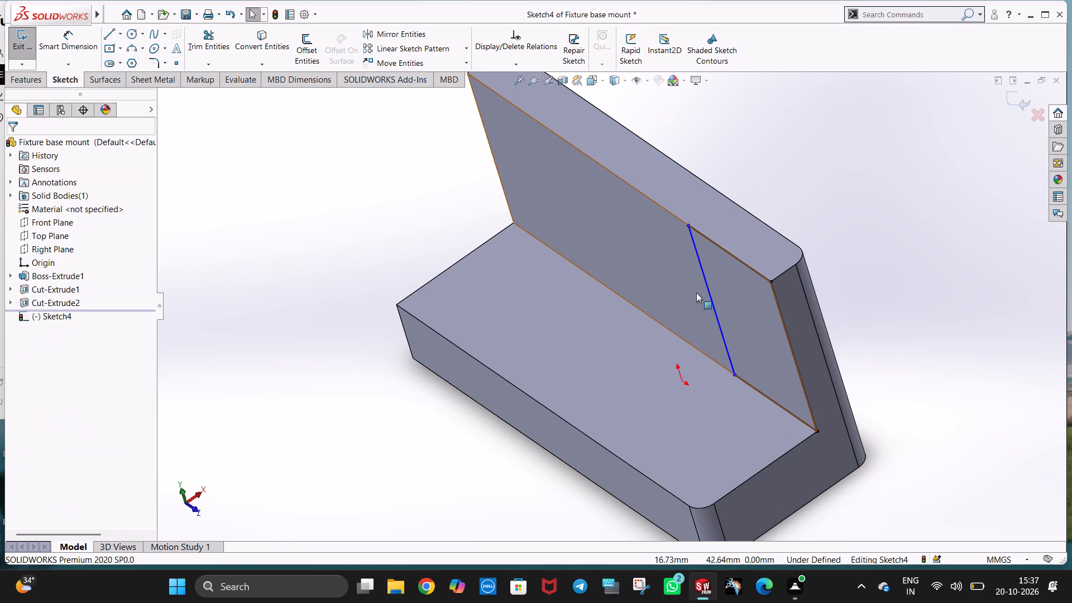
# Outline the rest of the upright's inner face with 102 mm top and bottom lines joined by a line along its far edge.
pyautogui.moveTo(788, 346); pyautogui.dragTo(720, 292, button='middle')
pyautogui.moveTo(669, 355); pyautogui.dragTo(782, 309, button='middle')
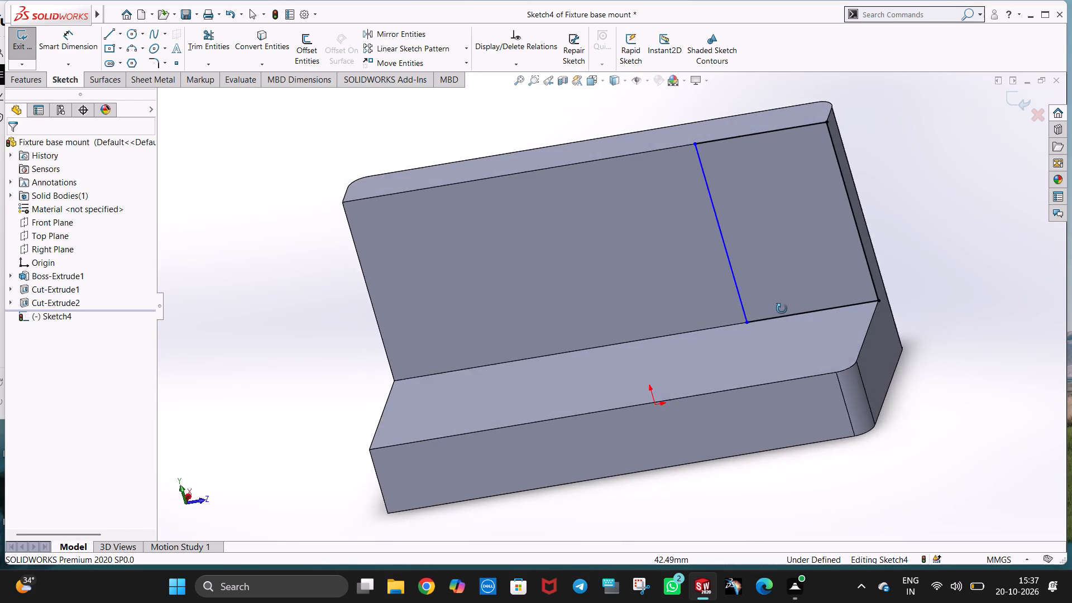
pyautogui.moveTo(782, 309); pyautogui.dragTo(787, 323, button='middle')
pyautogui.moveTo(733, 269); pyautogui.dragTo(741, 337, button='middle')
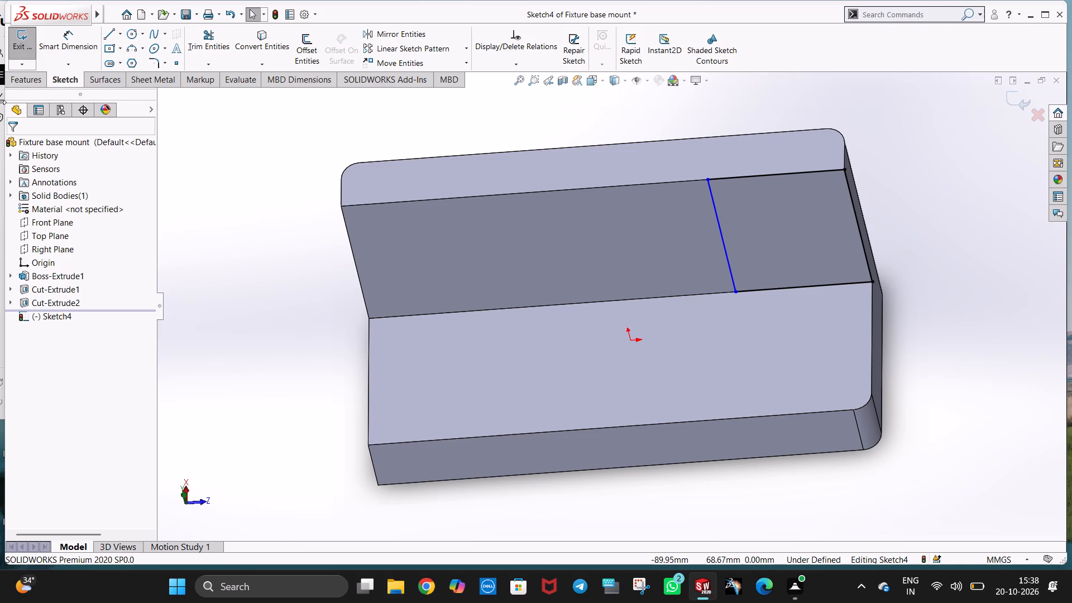
pyautogui.click(194, 189)
pyautogui.click(106, 32)
pyautogui.click(706, 181)
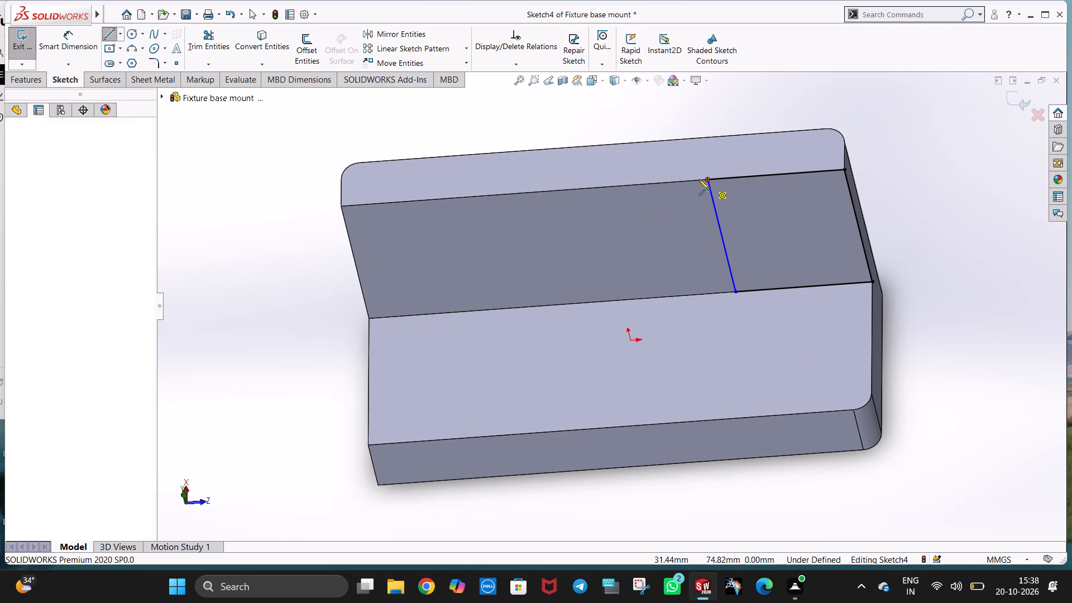
pyautogui.click(338, 206)
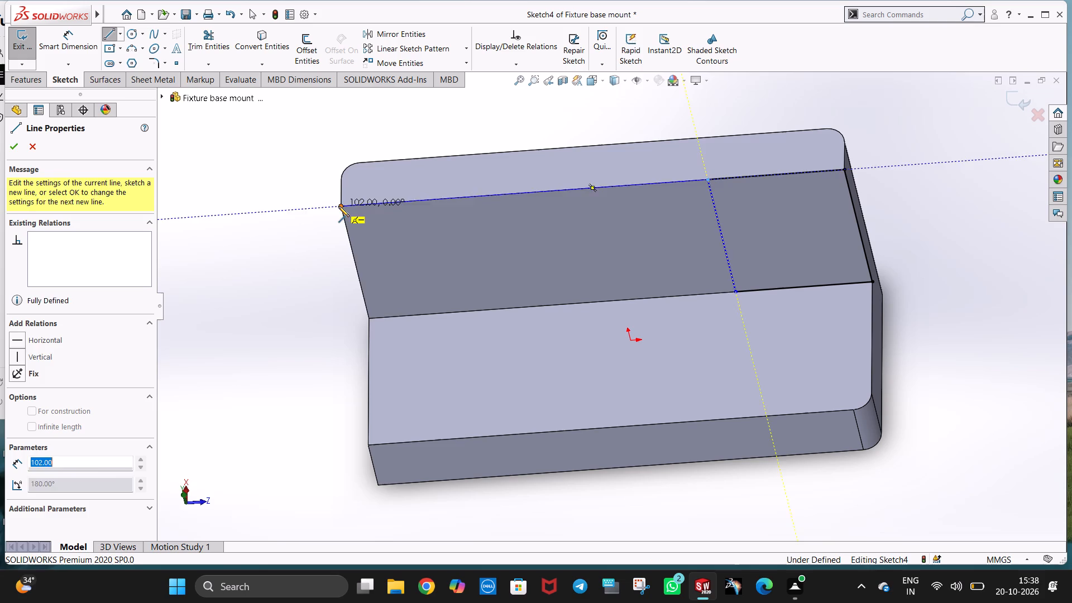
pyautogui.click(370, 318)
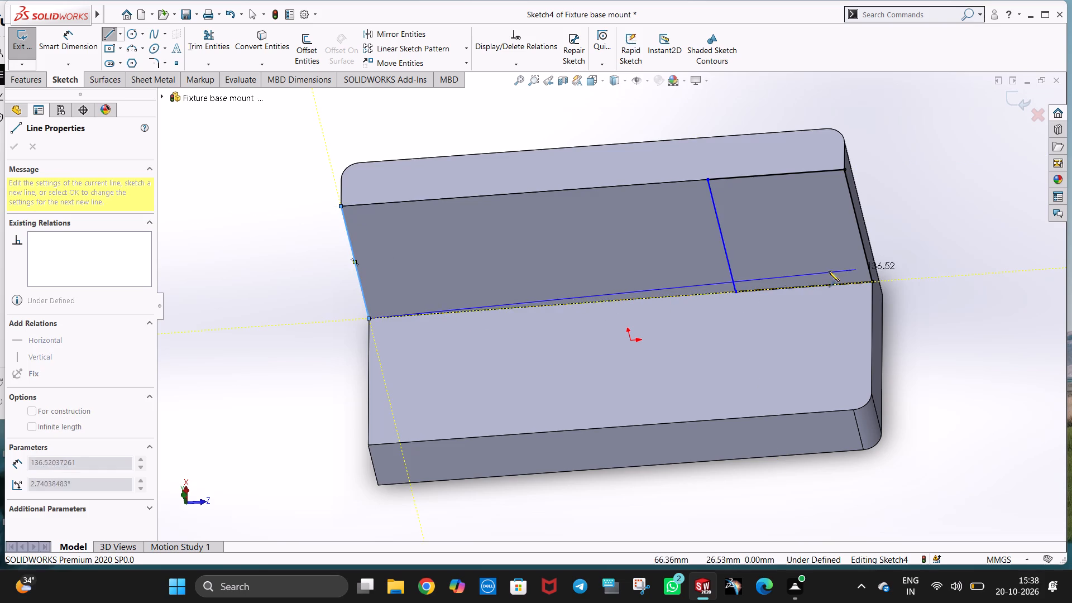
pyautogui.click(735, 291)
pyautogui.press('Escape')
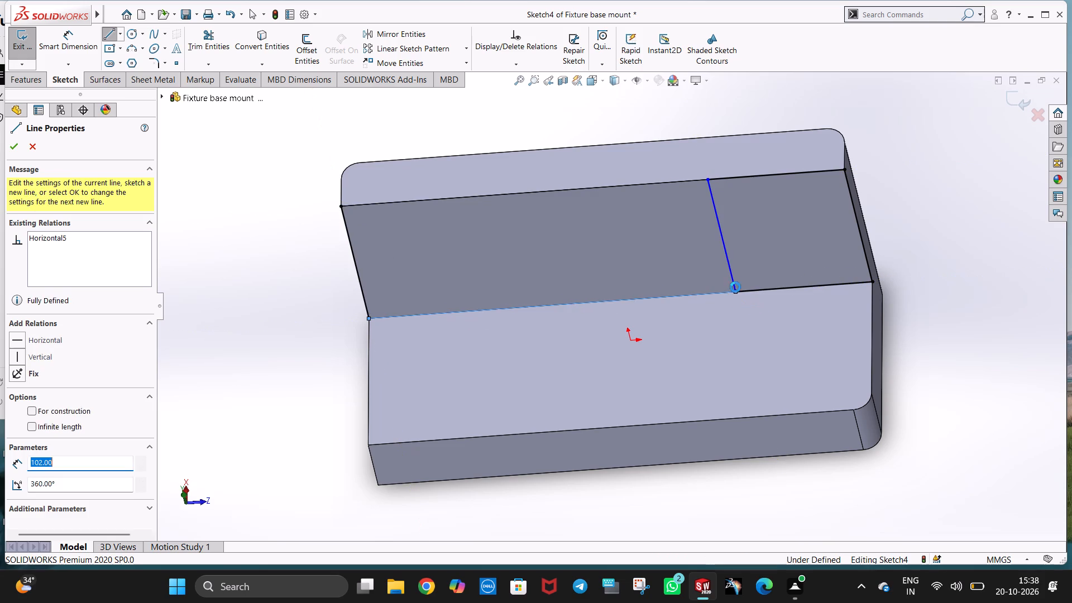
pyautogui.press('Escape')
# Delete the top, bottom and end-edge lines of the 38 mm wide rectangle, keeping its shared dividing line.
pyautogui.click(774, 176)
pyautogui.press('Delete')
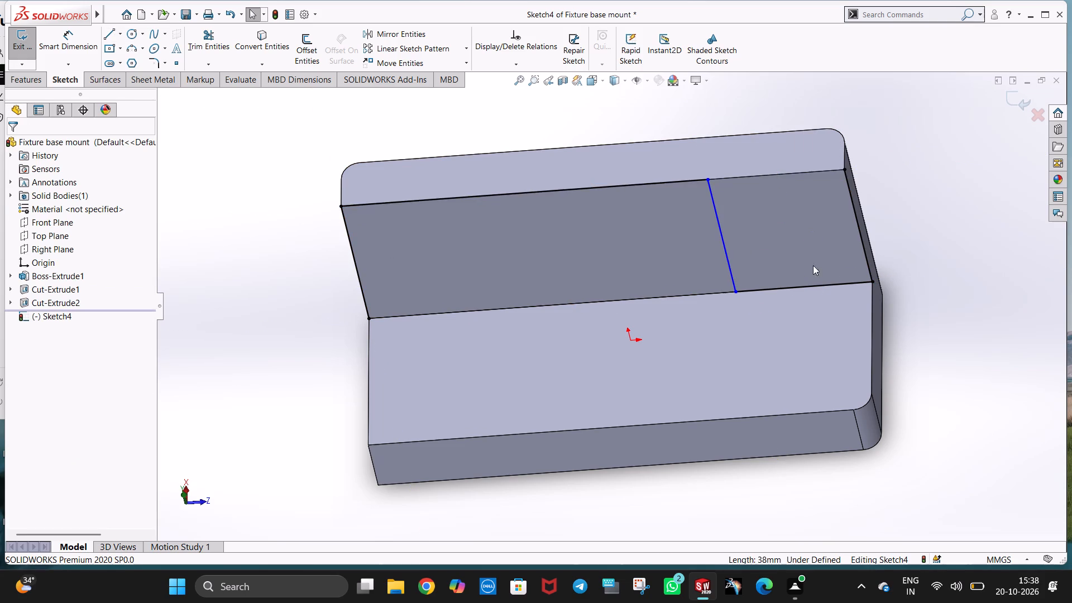
pyautogui.click(815, 284)
pyautogui.press('Delete')
pyautogui.click(854, 211)
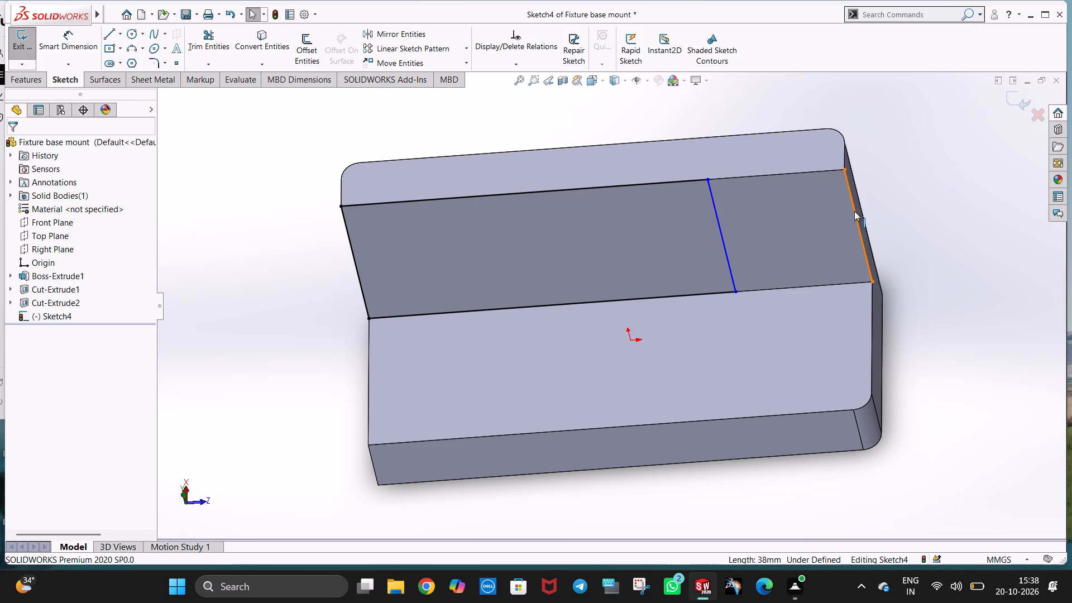
pyautogui.press('Delete')
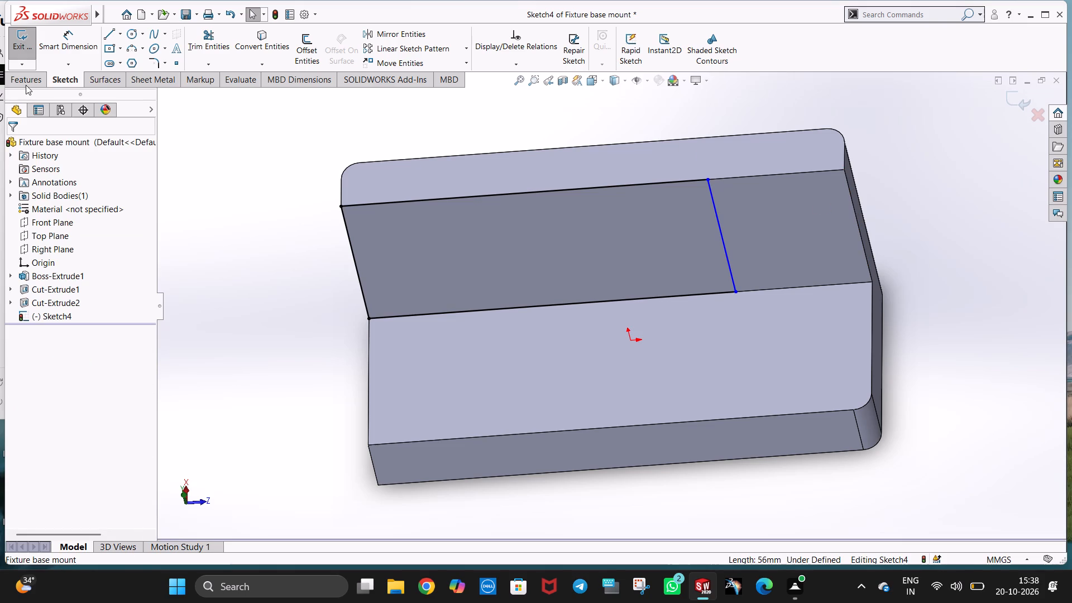
# Extrude the 102 mm wide rectangle on the upright's inner face as a 5 mm boss.
pyautogui.click(26, 84)
pyautogui.click(28, 55)
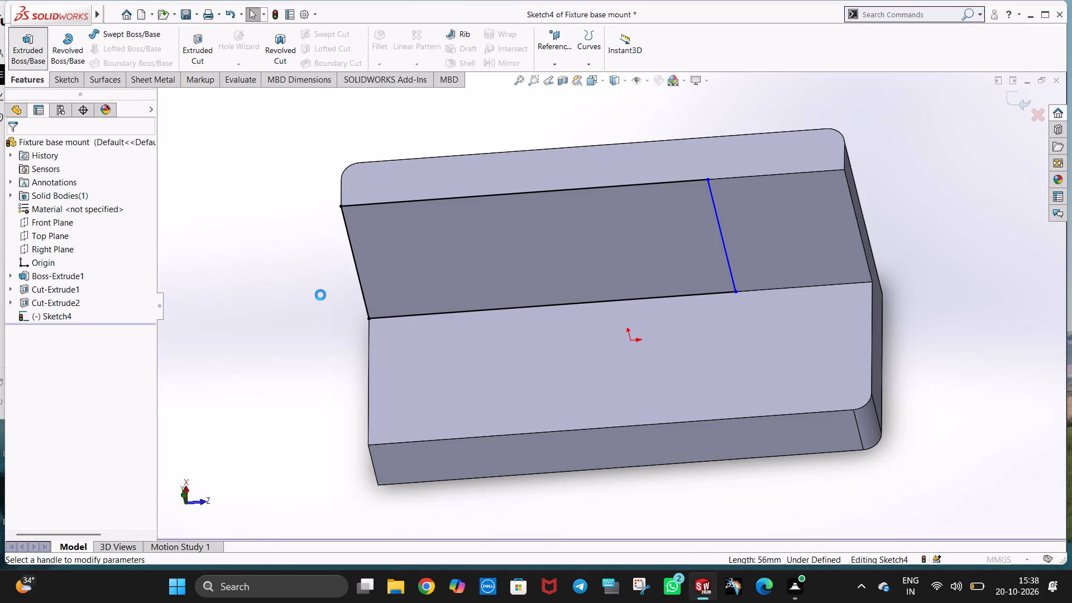
pyautogui.press('5')
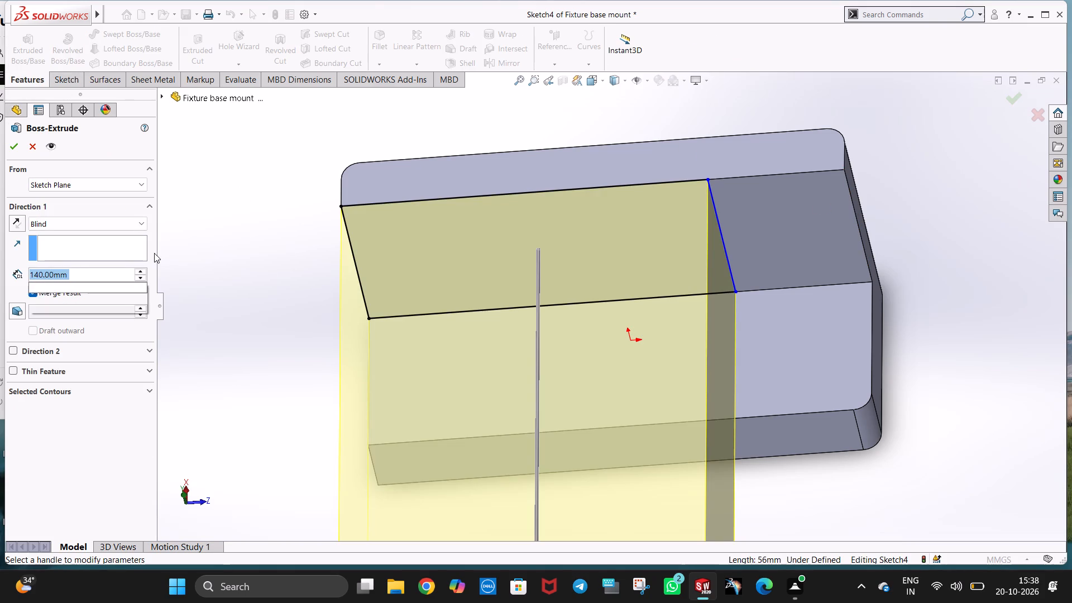
pyautogui.press('Return')
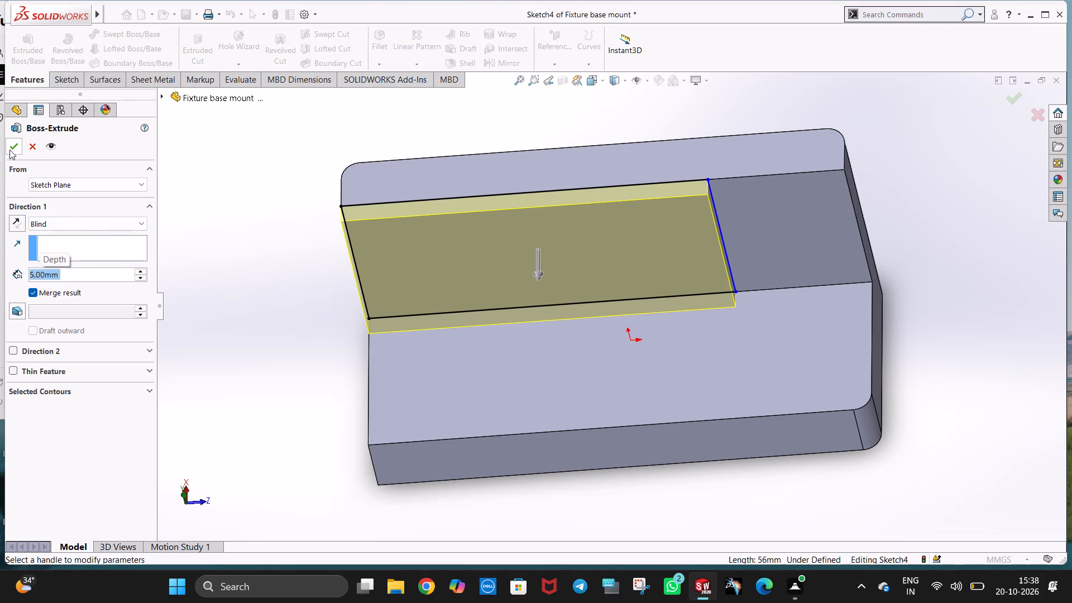
pyautogui.click(9, 150)
# Start a sketch on the recessed 38 mm wide face and draw a vertical construction line between its top and bottom edge midpoints.
pyautogui.moveTo(353, 370); pyautogui.dragTo(346, 377, button='middle')
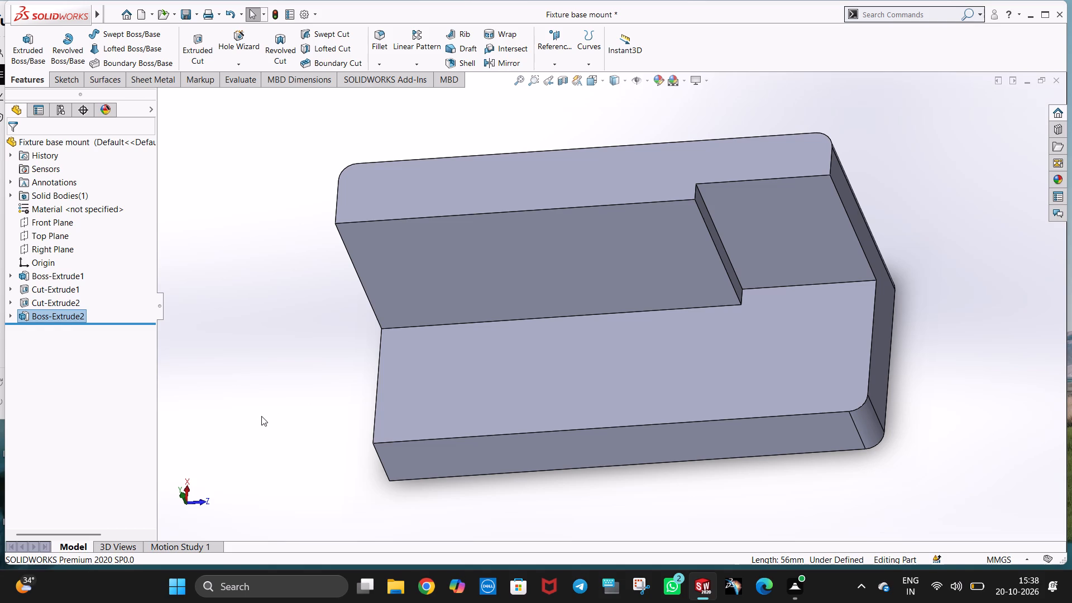
pyautogui.moveTo(679, 380); pyautogui.dragTo(628, 393, button='middle')
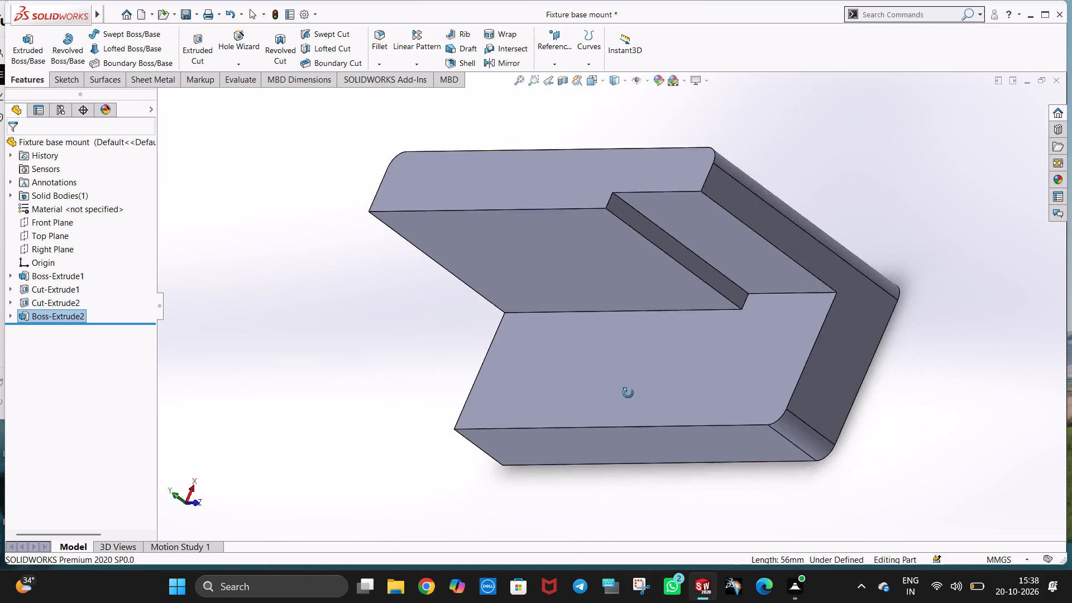
pyautogui.moveTo(628, 393); pyautogui.dragTo(682, 401, button='middle')
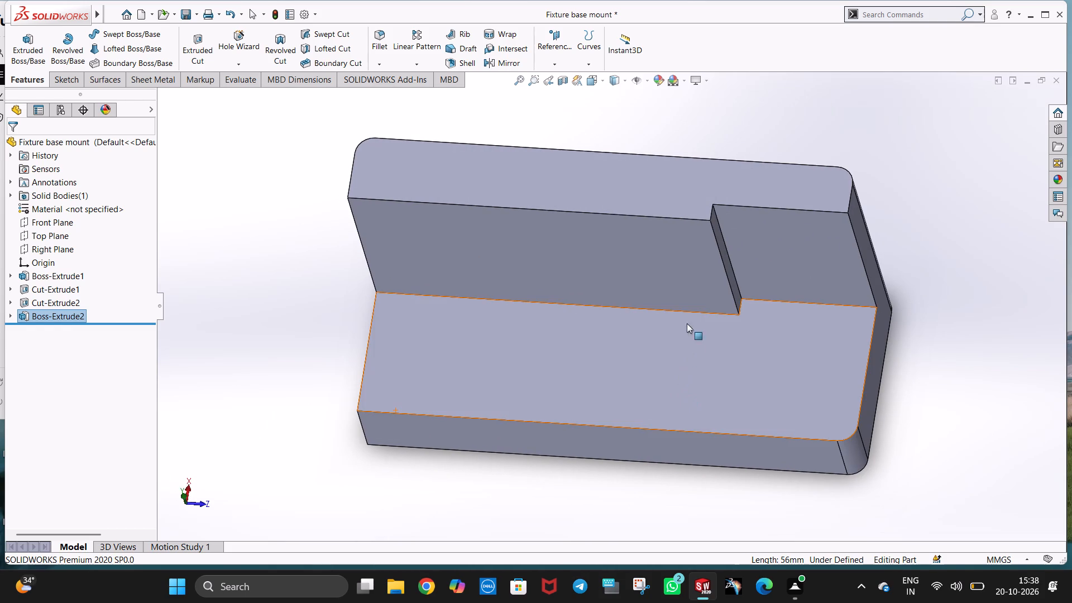
pyautogui.moveTo(806, 277); pyautogui.dragTo(805, 235, button='middle')
pyautogui.rightClick(805, 234)
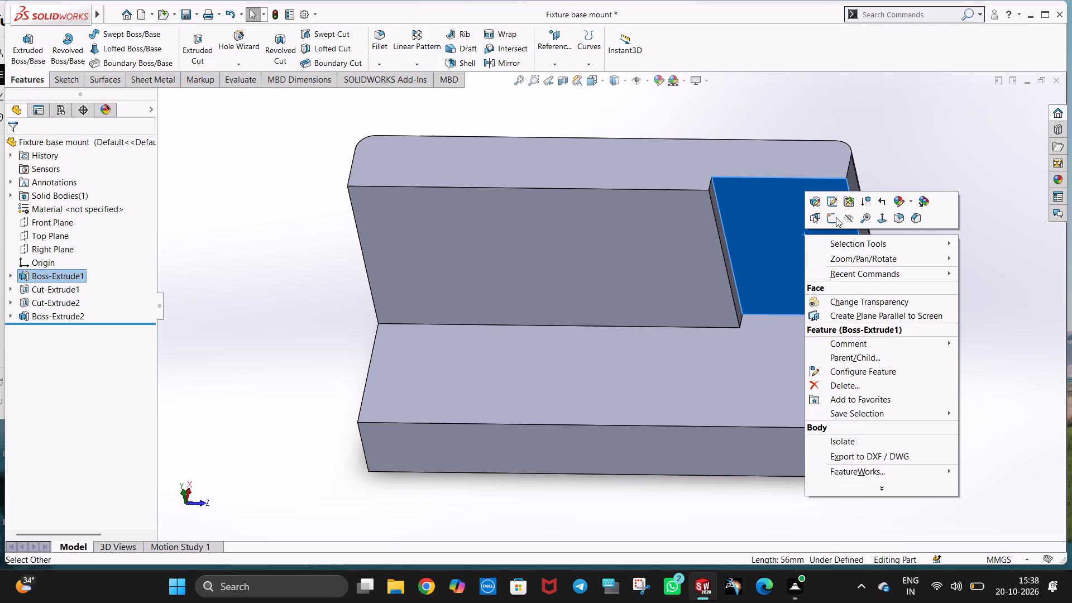
pyautogui.click(836, 217)
pyautogui.hotkey('ctrl', '8')
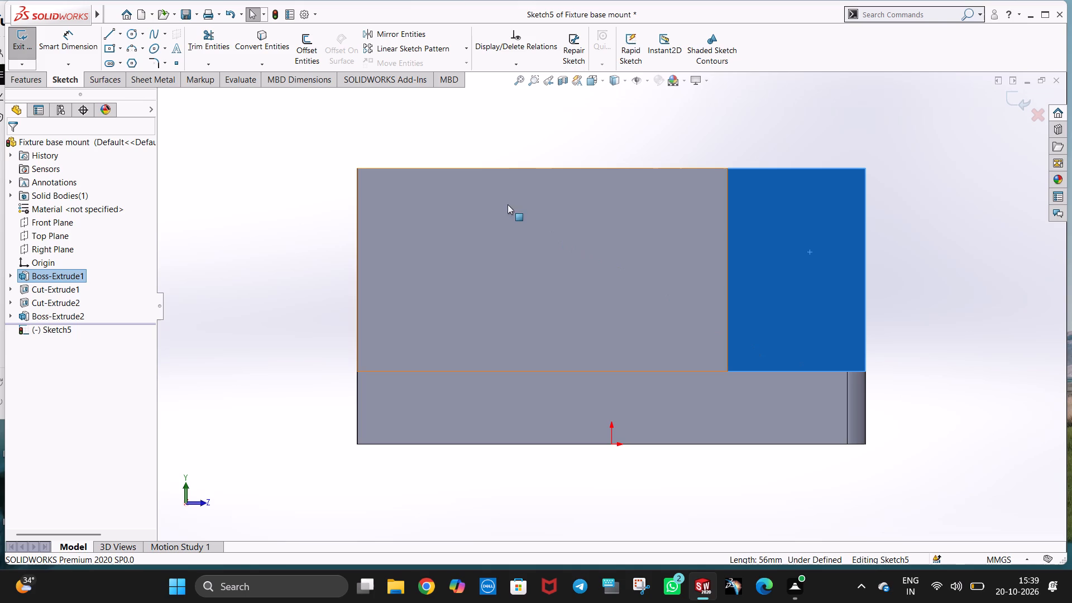
pyautogui.click(119, 36)
pyautogui.click(119, 65)
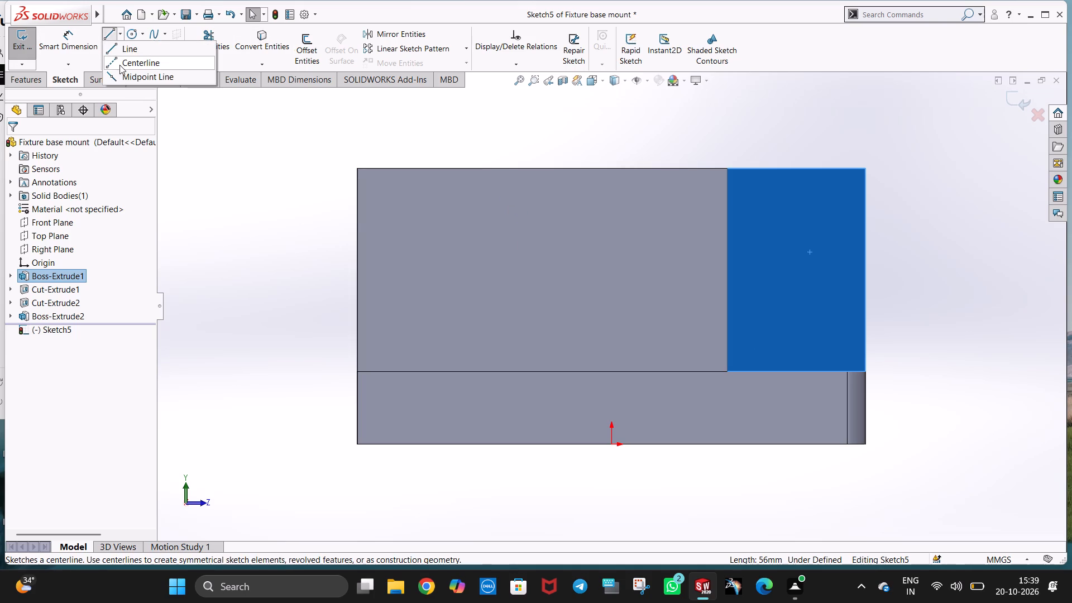
pyautogui.click(796, 167)
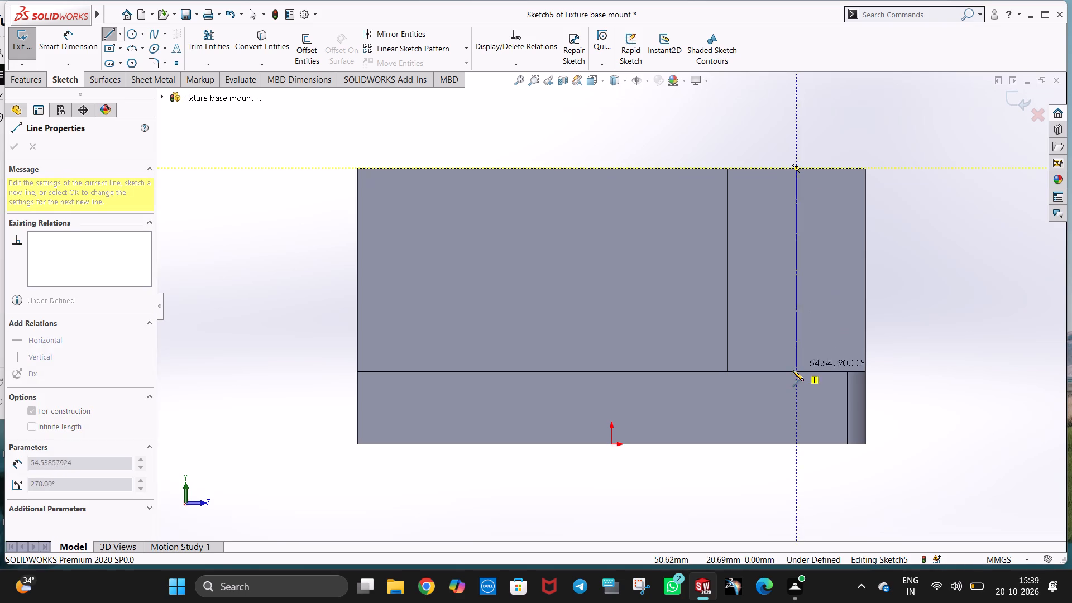
pyautogui.click(796, 371)
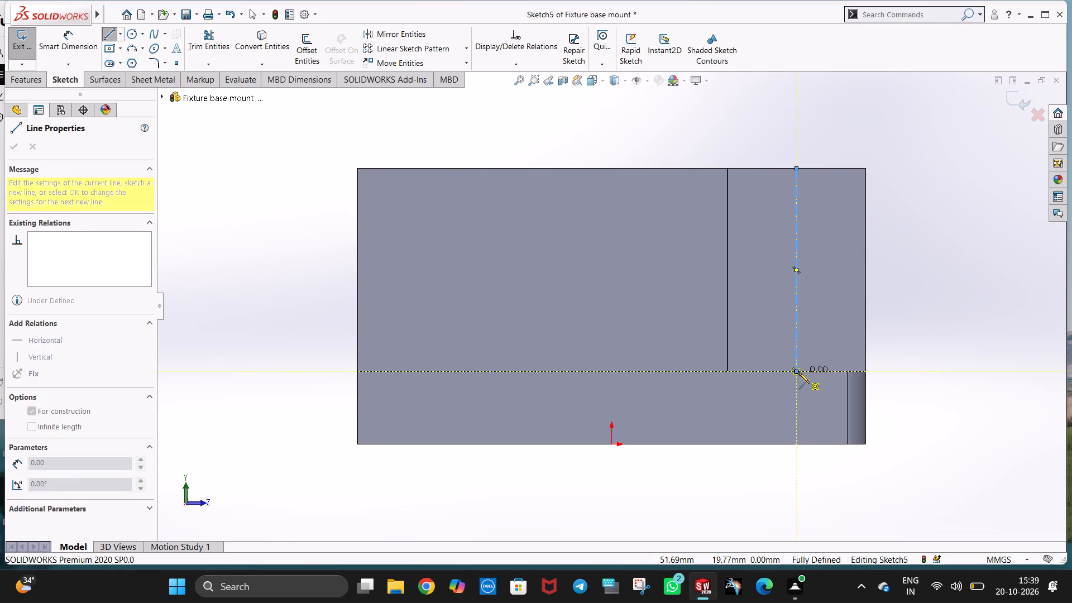
pyautogui.press('Escape')
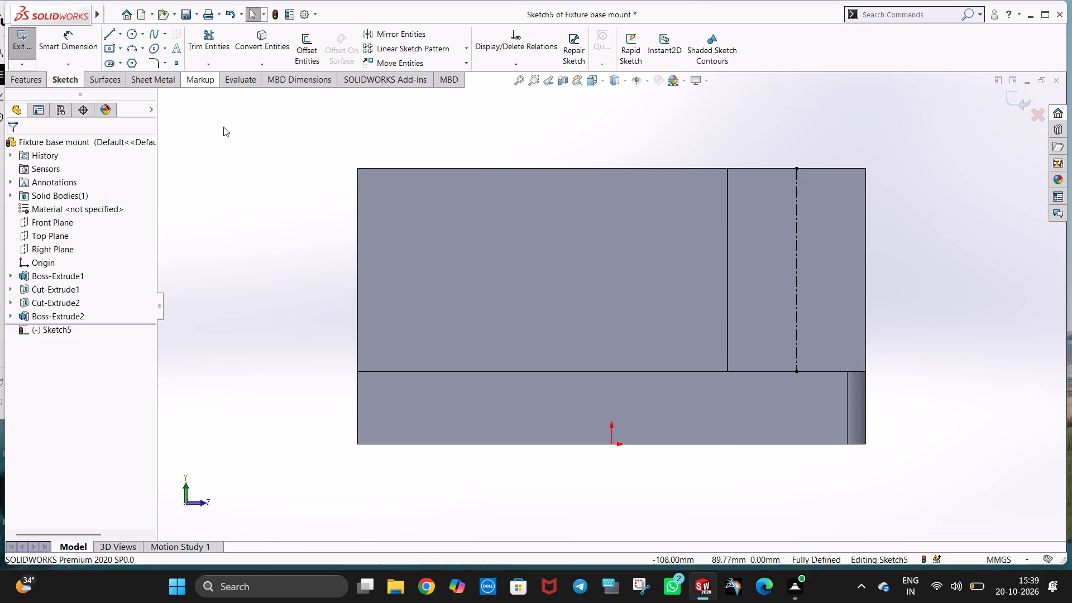
# Sketch a vertical centerpoint slot on the construction line's midpoint, about 31 mm between arc centres and about 16 mm wide.
pyautogui.click(109, 64)
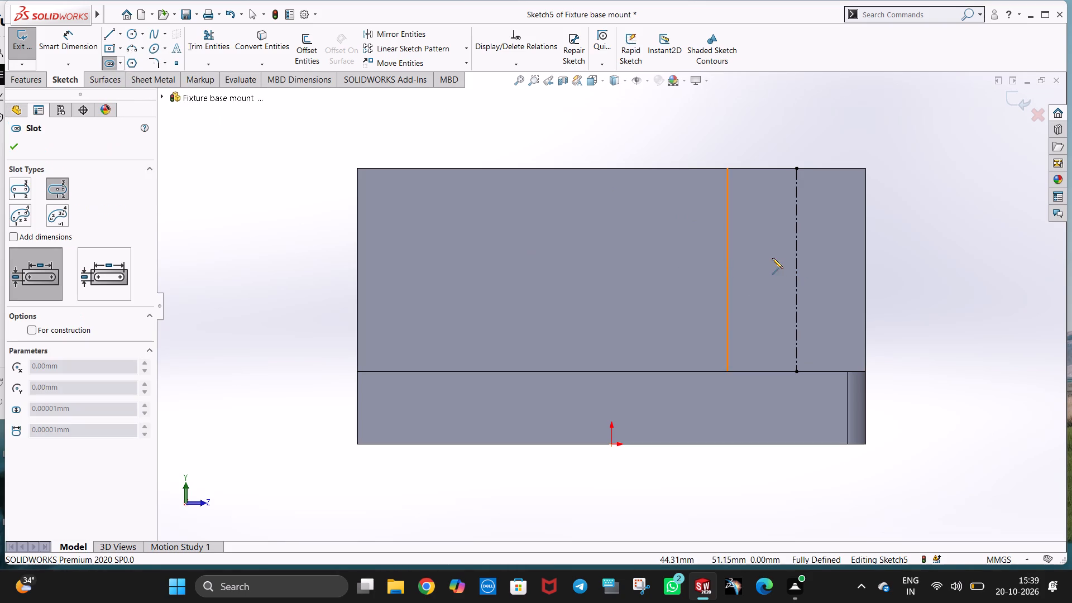
pyautogui.click(797, 269)
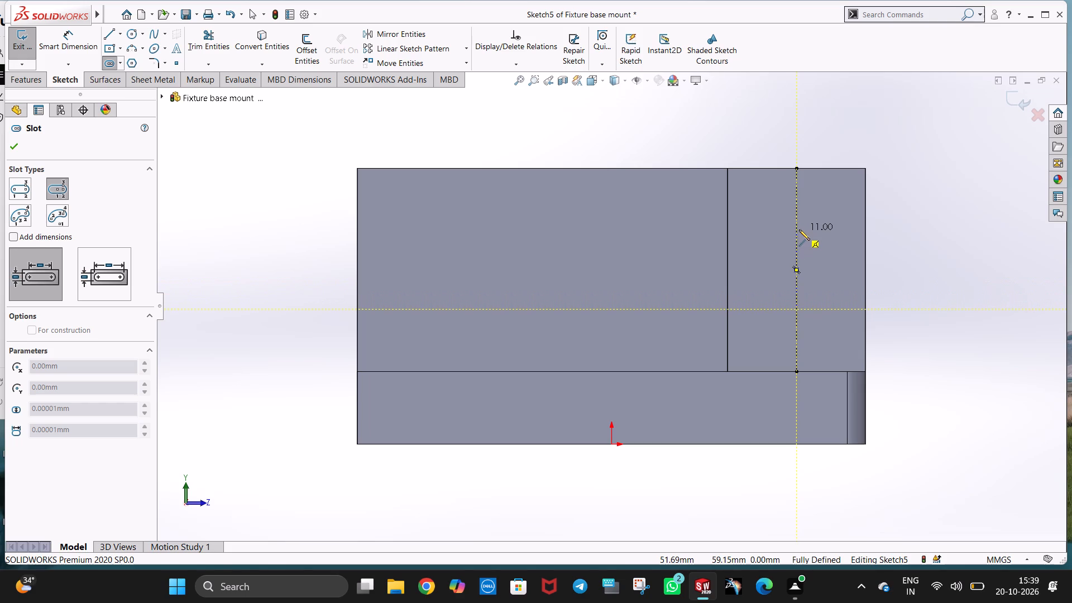
pyautogui.click(798, 214)
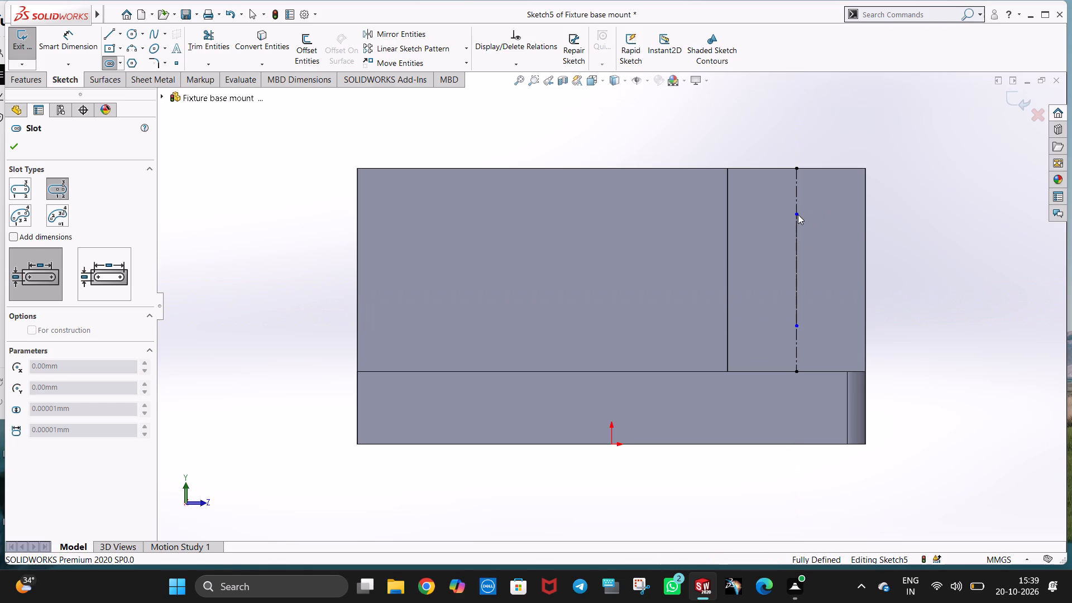
pyautogui.click(825, 228)
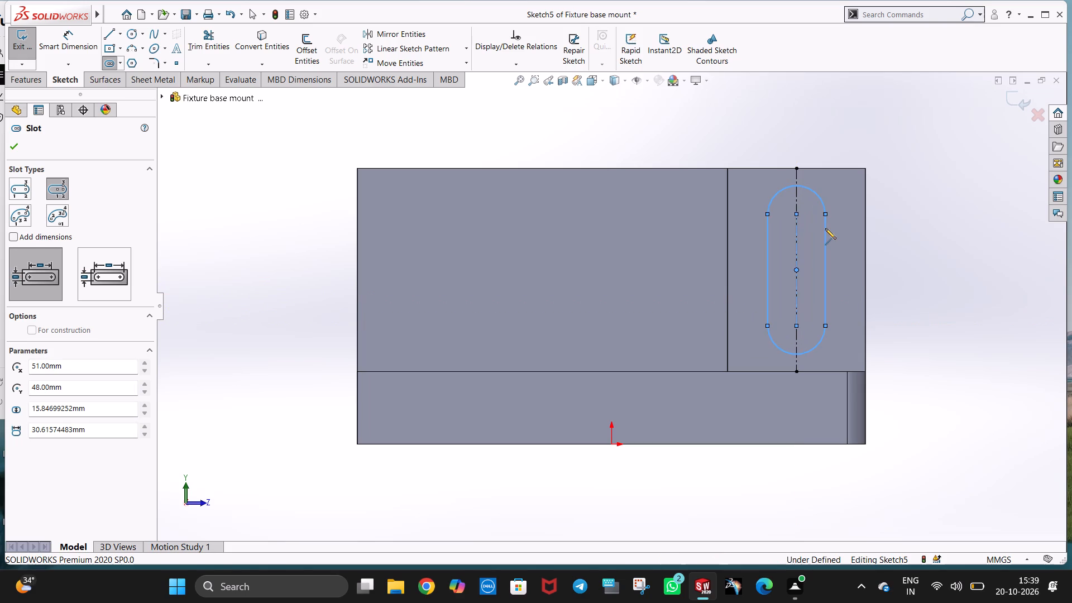
pyautogui.press('Escape')
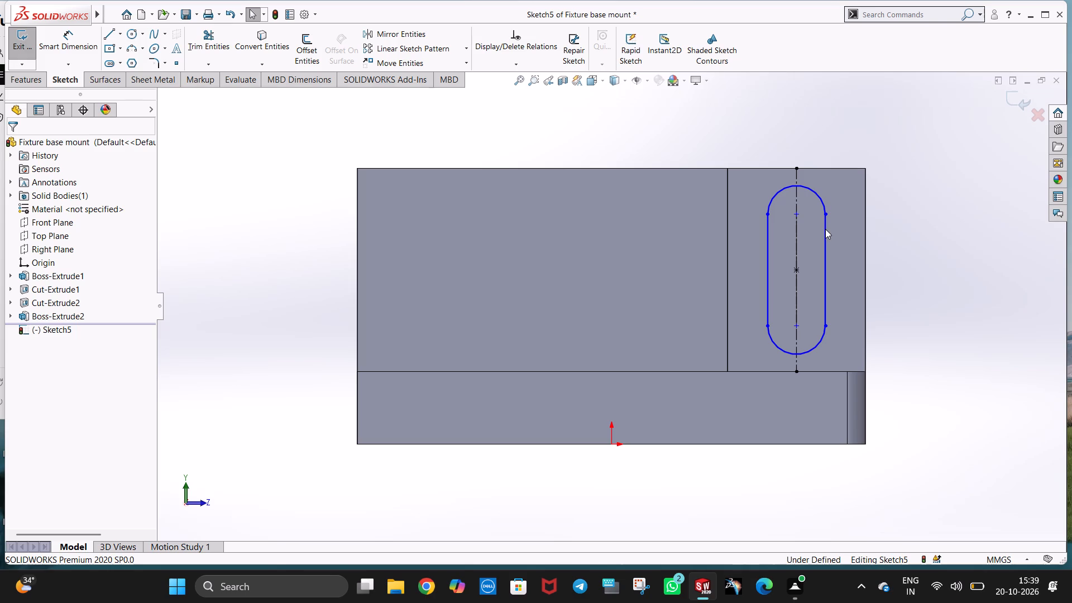
pyautogui.press('Escape')
# Set the distance from the slot's centre to its upper arc centre to 15 mm.
pyautogui.click(70, 41)
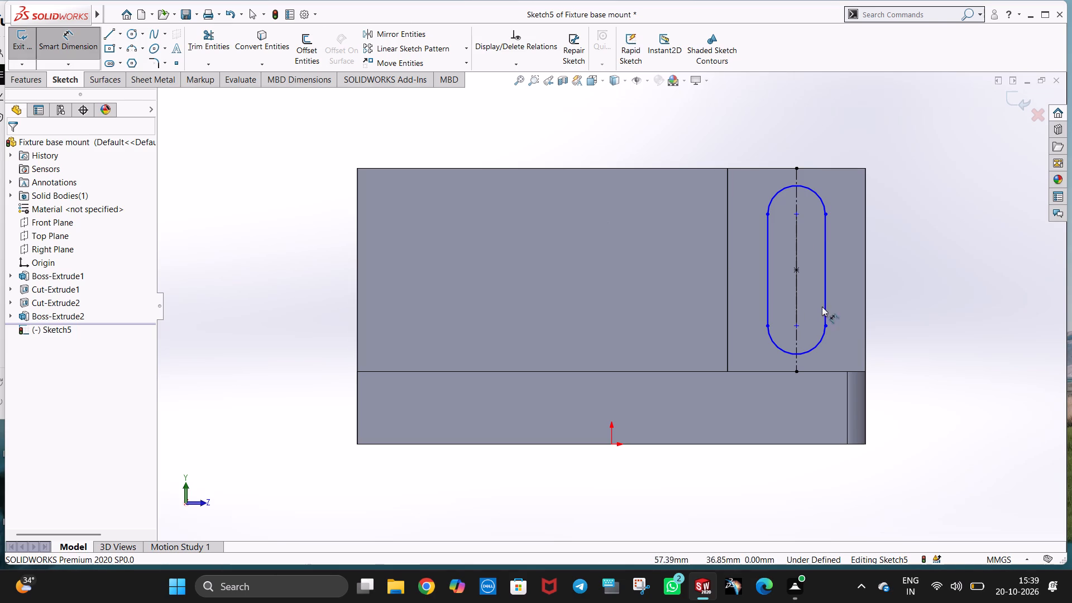
pyautogui.click(797, 270)
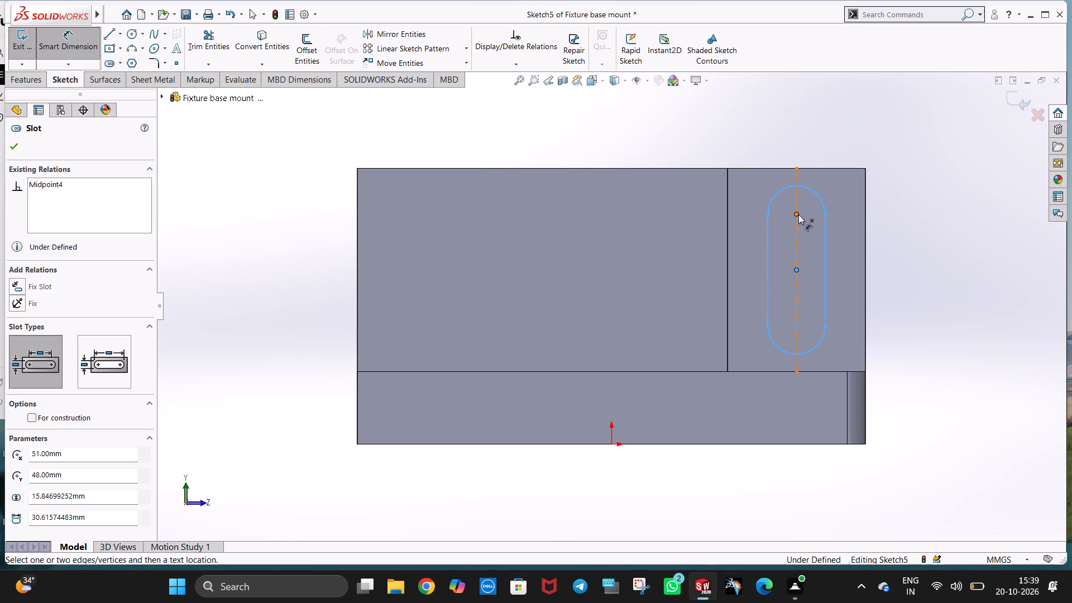
pyautogui.click(797, 212)
pyautogui.click(846, 236)
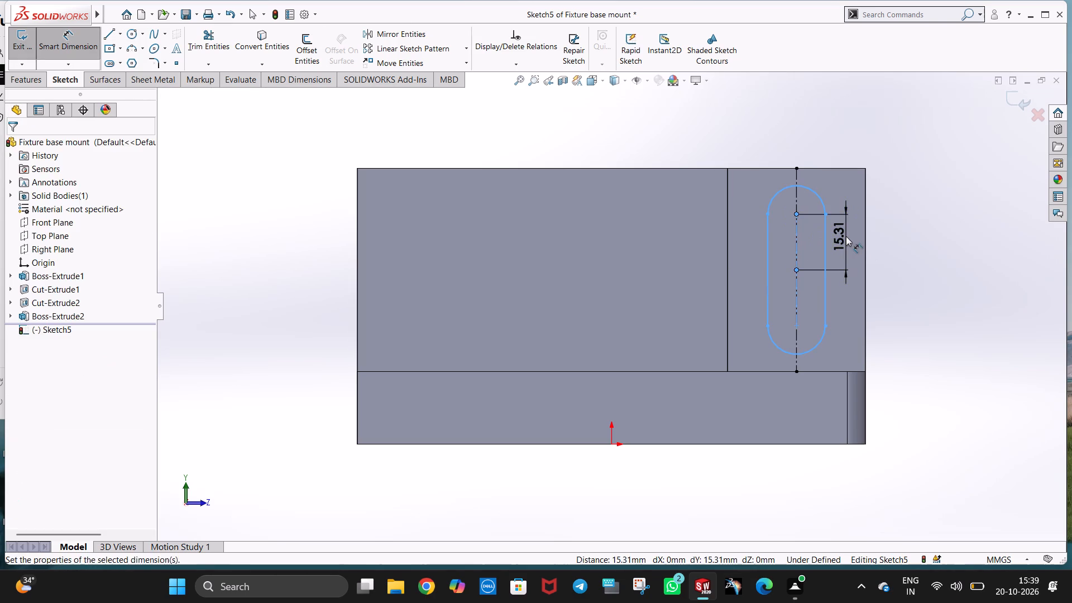
pyautogui.write('15')
pyautogui.press('Return')
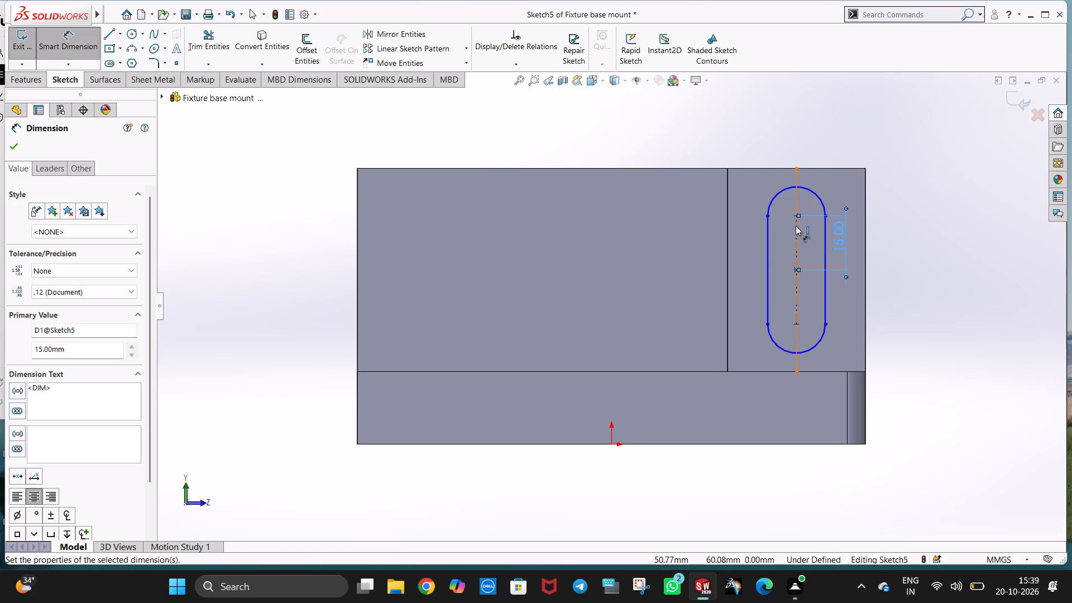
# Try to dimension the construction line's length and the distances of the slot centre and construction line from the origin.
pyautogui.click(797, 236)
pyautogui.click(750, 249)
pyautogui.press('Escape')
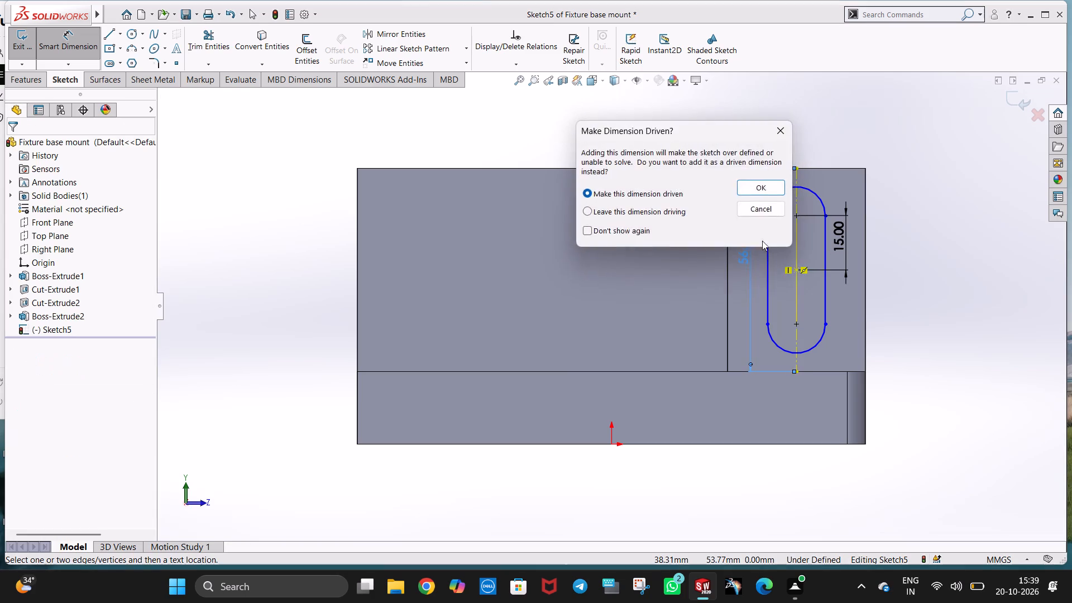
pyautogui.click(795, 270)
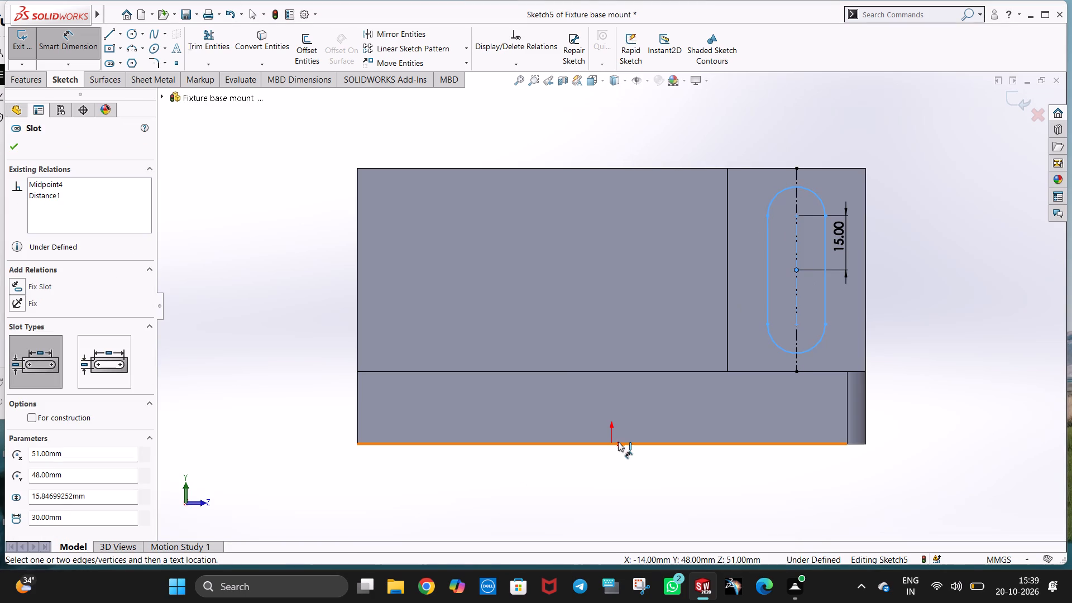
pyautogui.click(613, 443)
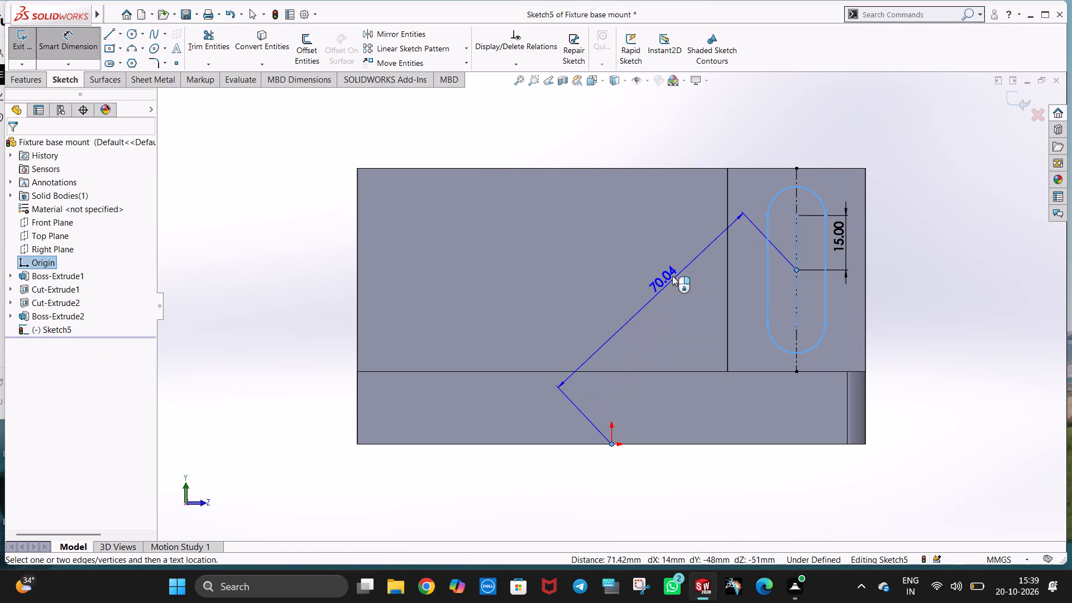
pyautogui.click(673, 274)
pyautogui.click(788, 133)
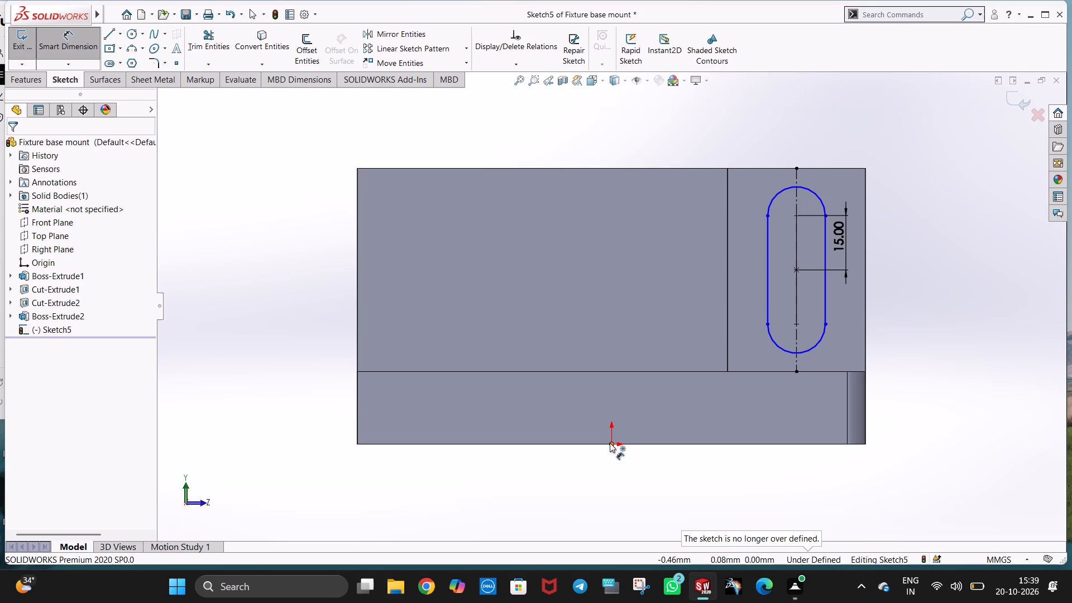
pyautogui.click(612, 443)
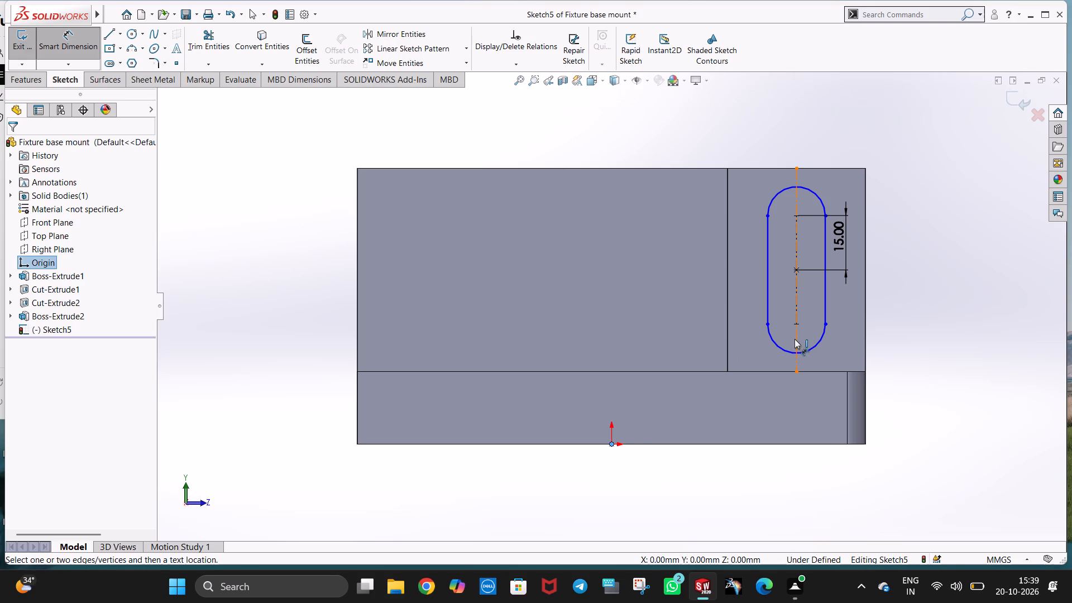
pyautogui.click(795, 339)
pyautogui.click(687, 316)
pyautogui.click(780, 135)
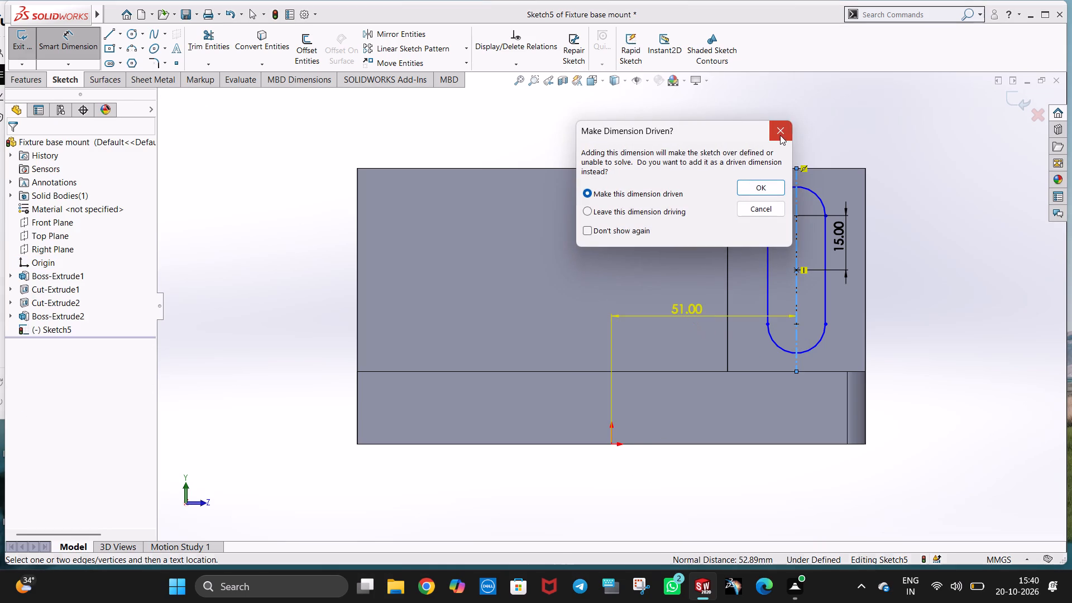
# Dimension the radius of the slot's lower arc, keeping its size as drawn.
pyautogui.click(805, 350)
pyautogui.click(834, 352)
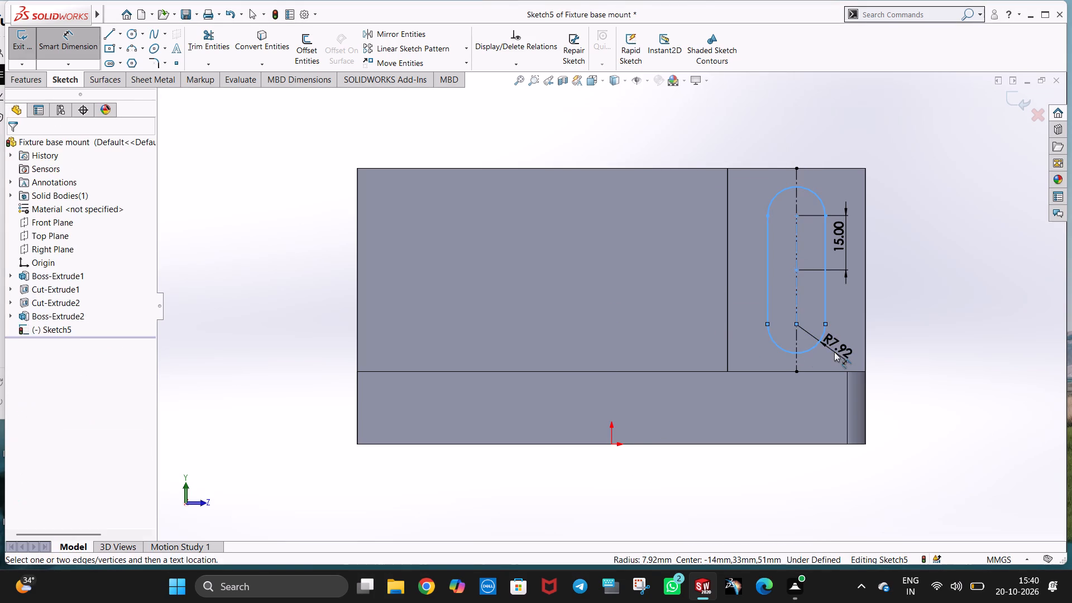
pyautogui.click(782, 337)
pyautogui.click(938, 289)
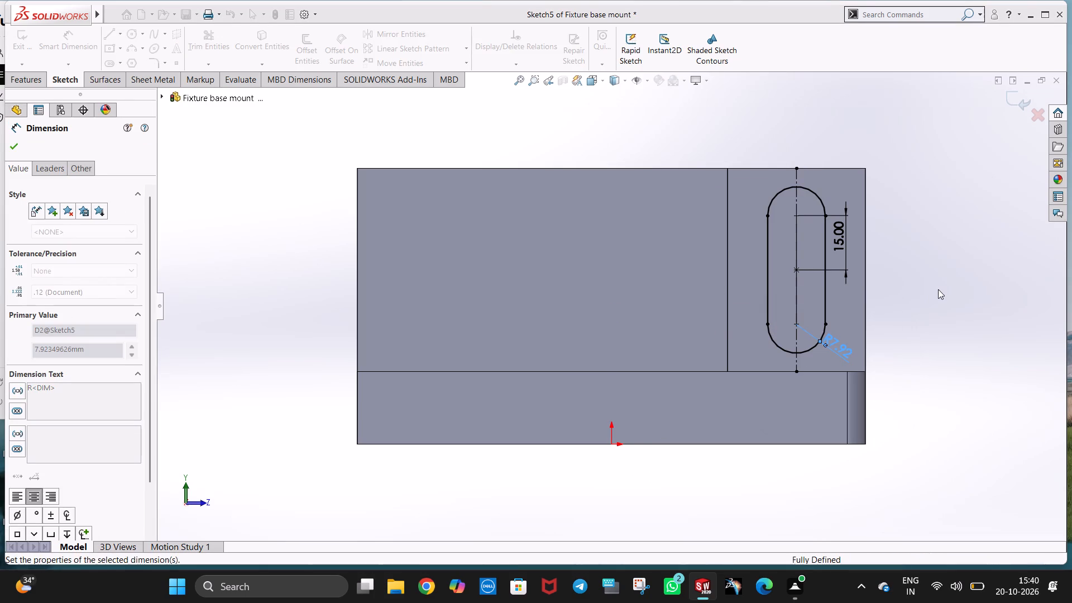
pyautogui.press('Escape')
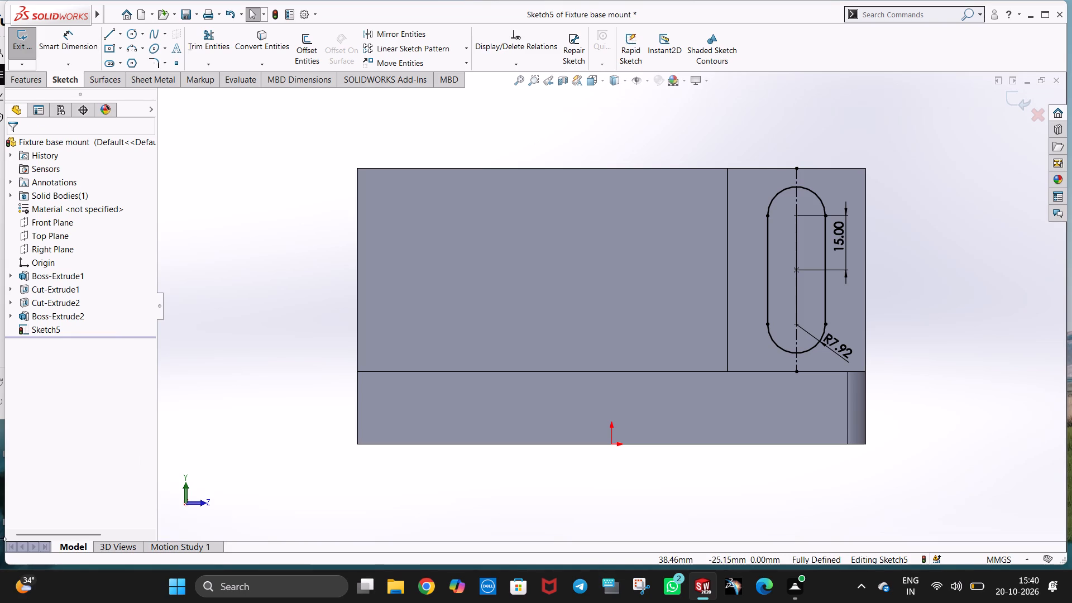
pyautogui.press('Escape')
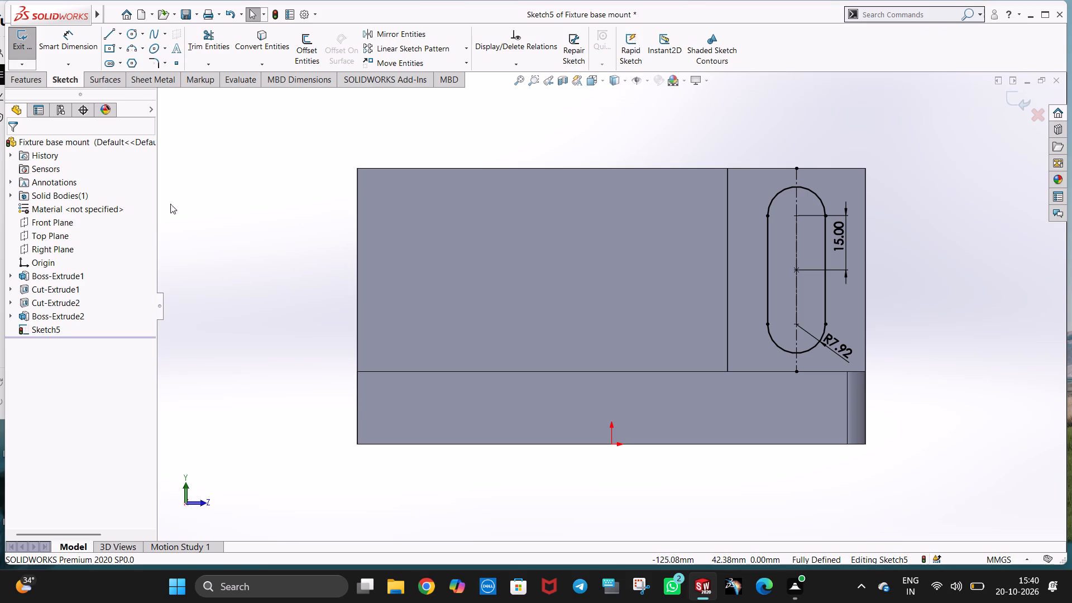
# Cut the slot sketch through the upright with an Extruded Cut set to Through All.
pyautogui.click(29, 82)
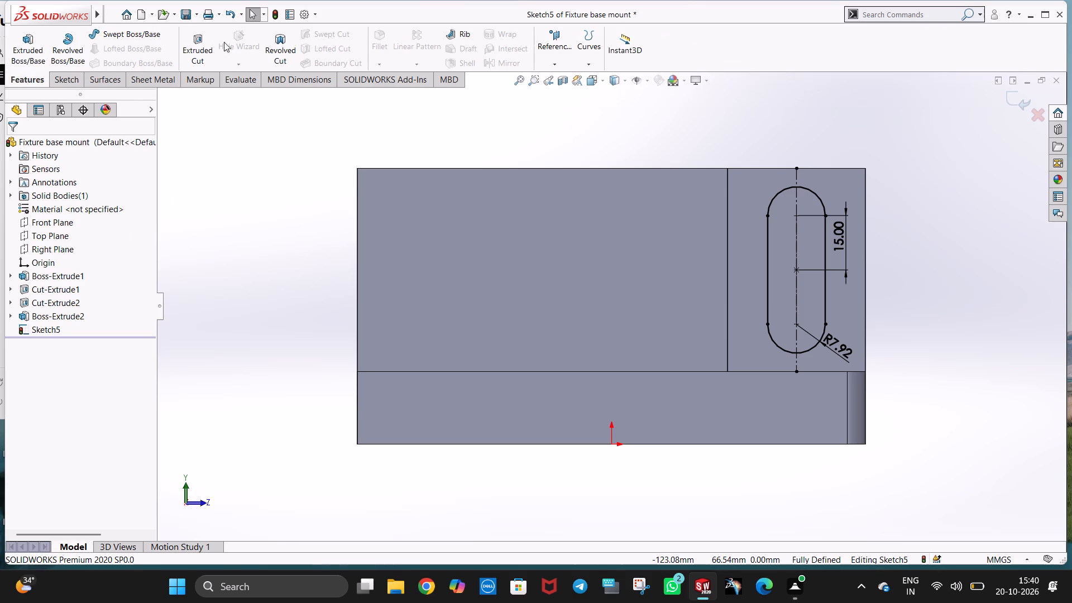
pyautogui.click(193, 49)
pyautogui.scroll(2, 663, 353)
pyautogui.moveTo(719, 359); pyautogui.dragTo(675, 388, button='middle')
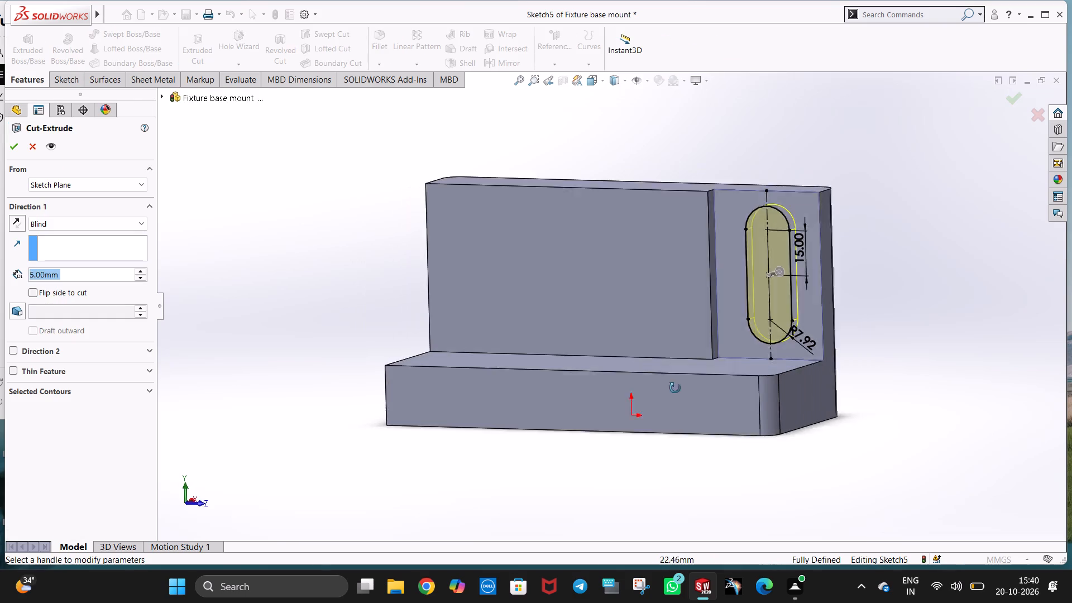
pyautogui.moveTo(675, 388); pyautogui.dragTo(634, 408, button='middle')
pyautogui.click(83, 219)
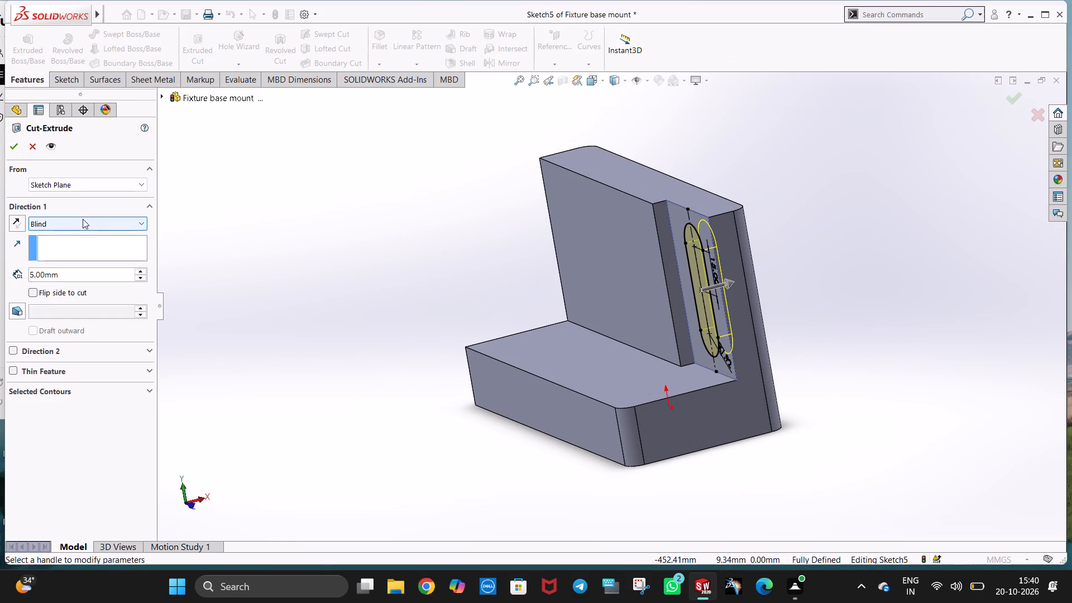
pyautogui.click(90, 240)
pyautogui.click(94, 225)
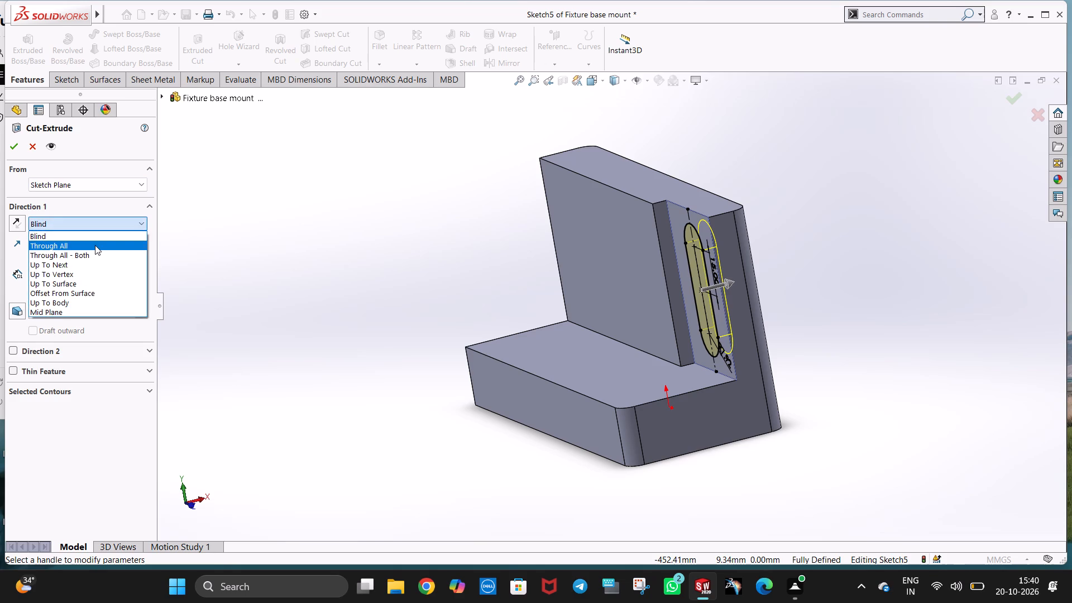
pyautogui.click(95, 245)
pyautogui.click(13, 148)
pyautogui.click(316, 173)
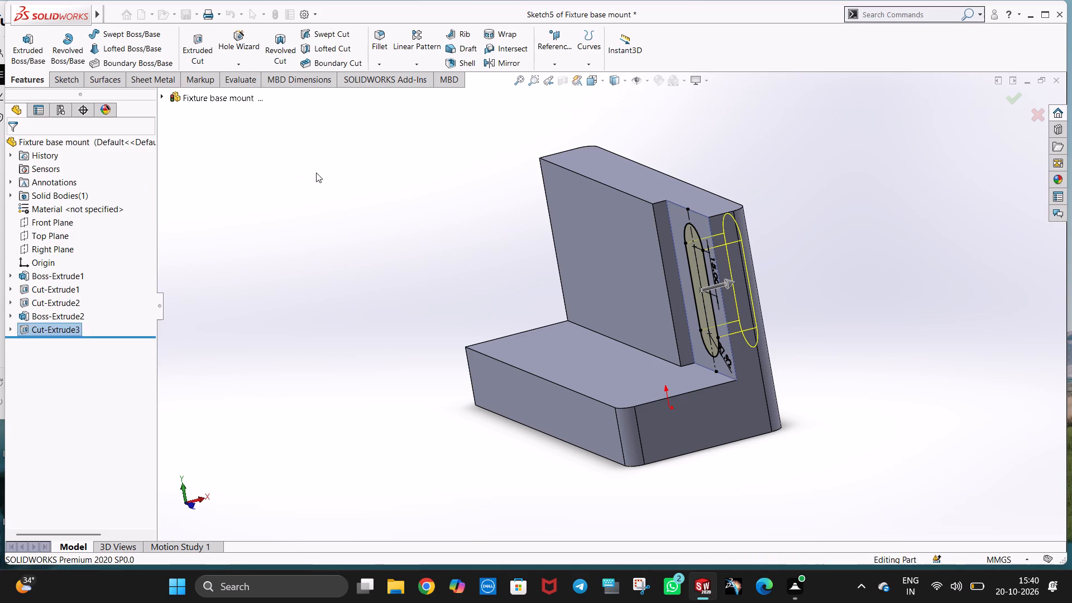
# On the boss face, sketch a construction line about 30 mm along the top edge from the slot-side corner, then one 17 mm straight down.
pyautogui.moveTo(460, 323); pyautogui.dragTo(538, 303, button='middle')
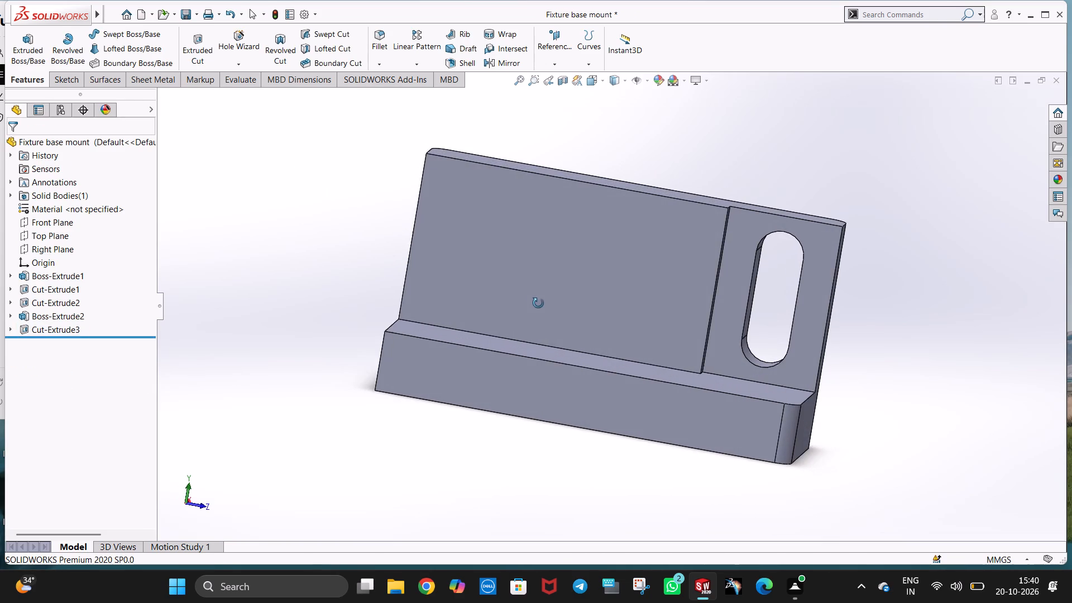
pyautogui.moveTo(538, 303); pyautogui.dragTo(535, 303, button='middle')
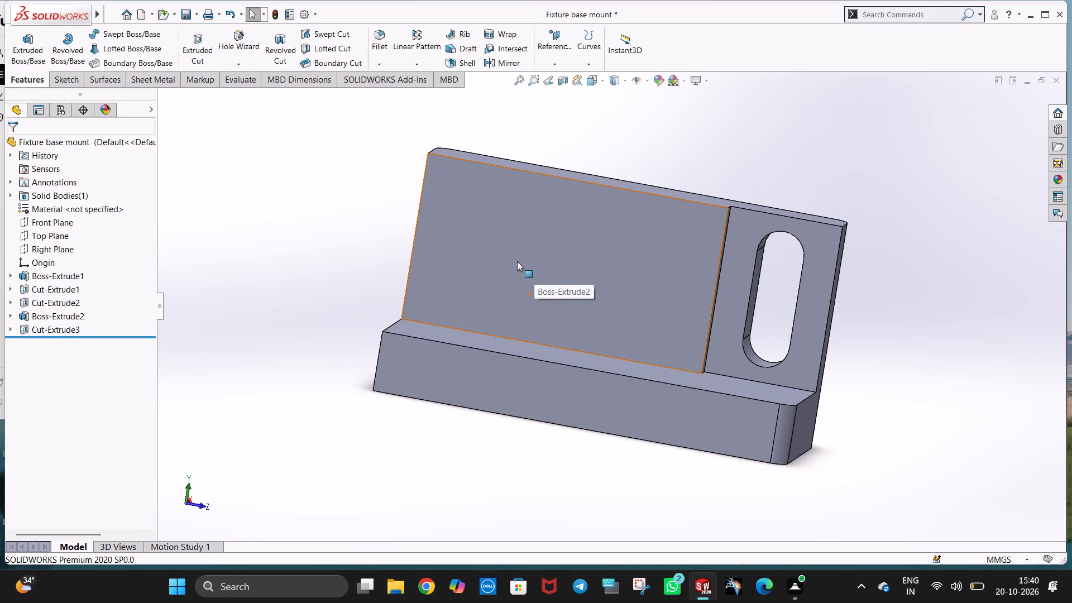
pyautogui.rightClick(605, 269)
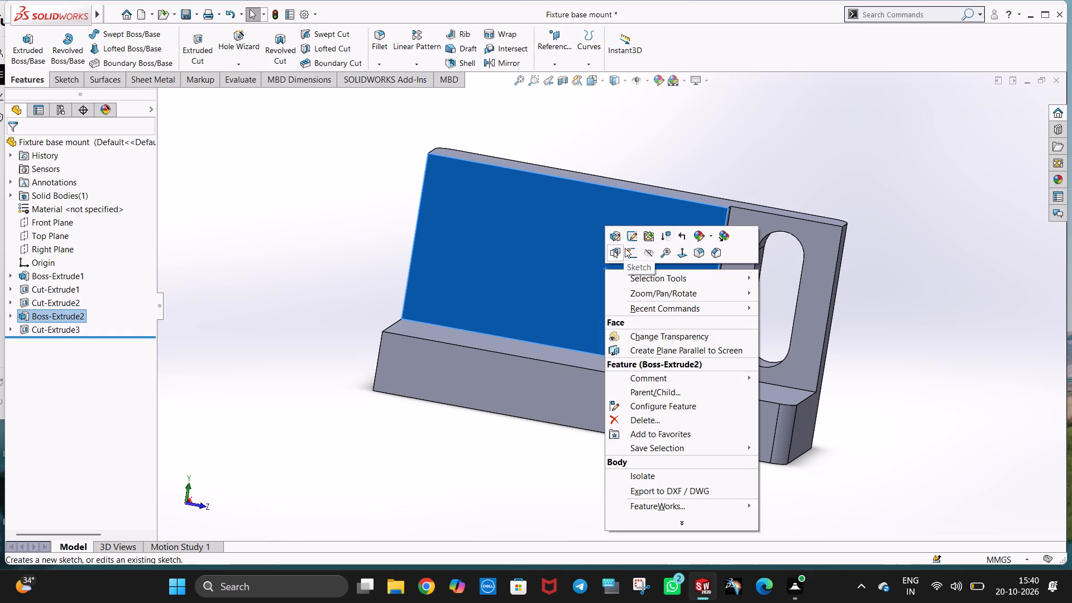
pyautogui.click(629, 254)
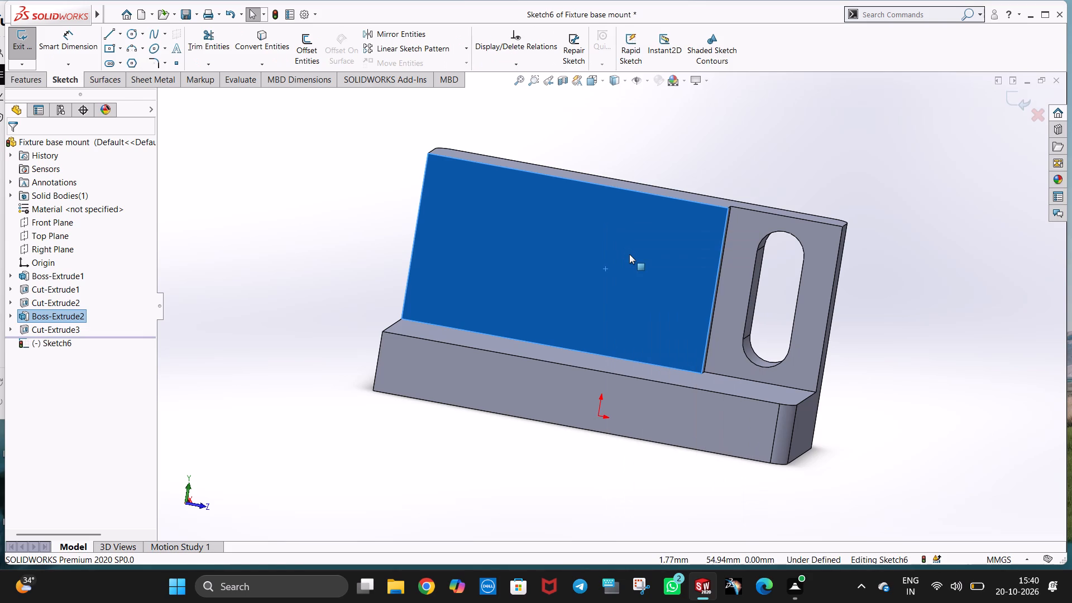
pyautogui.hotkey('ctrl', '8')
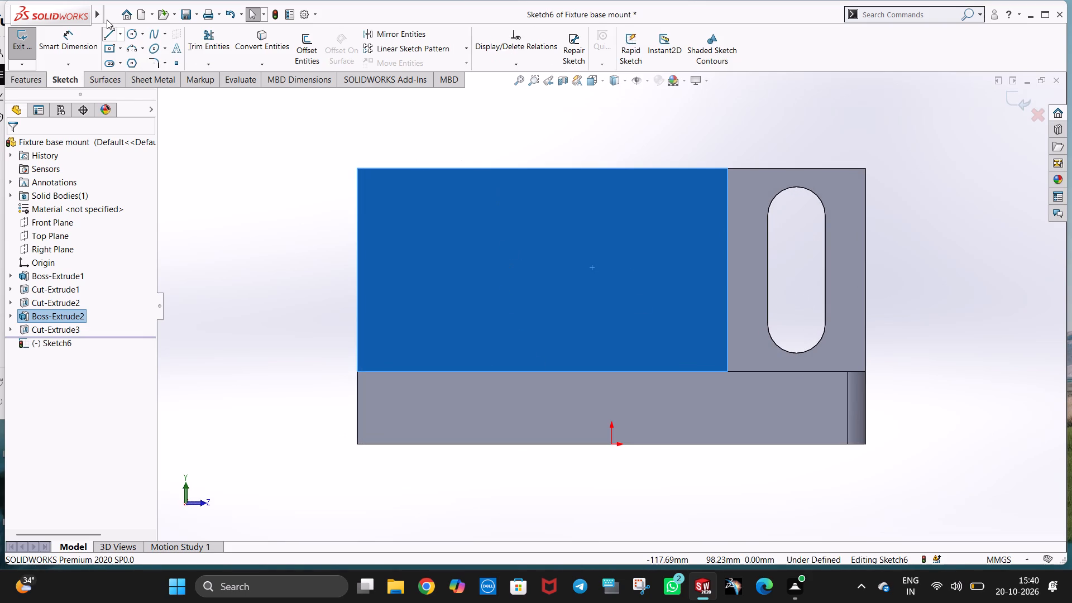
pyautogui.click(120, 36)
pyautogui.click(128, 61)
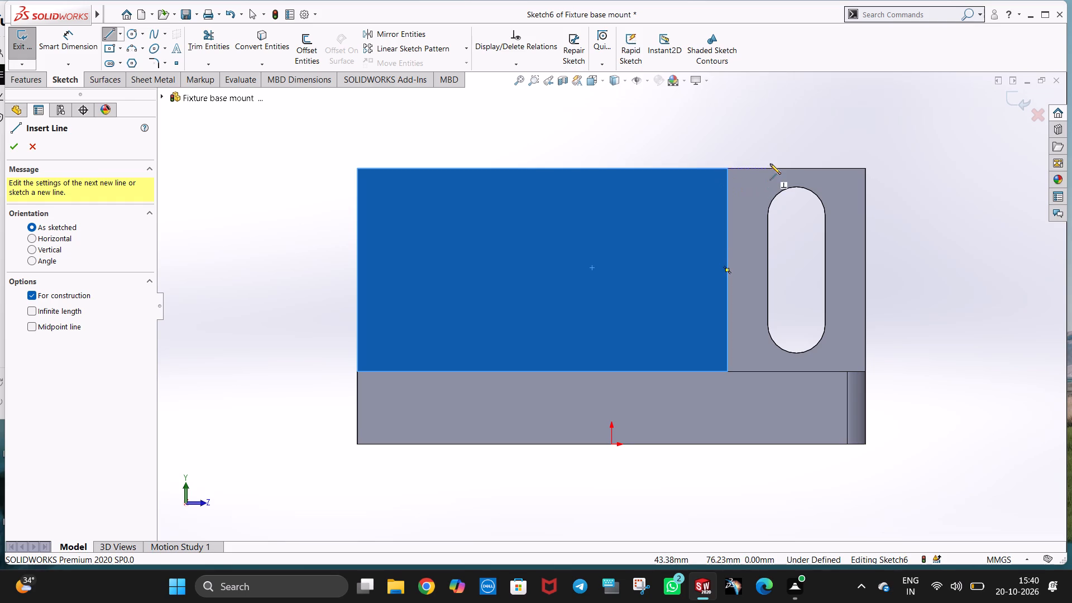
pyautogui.click(726, 169)
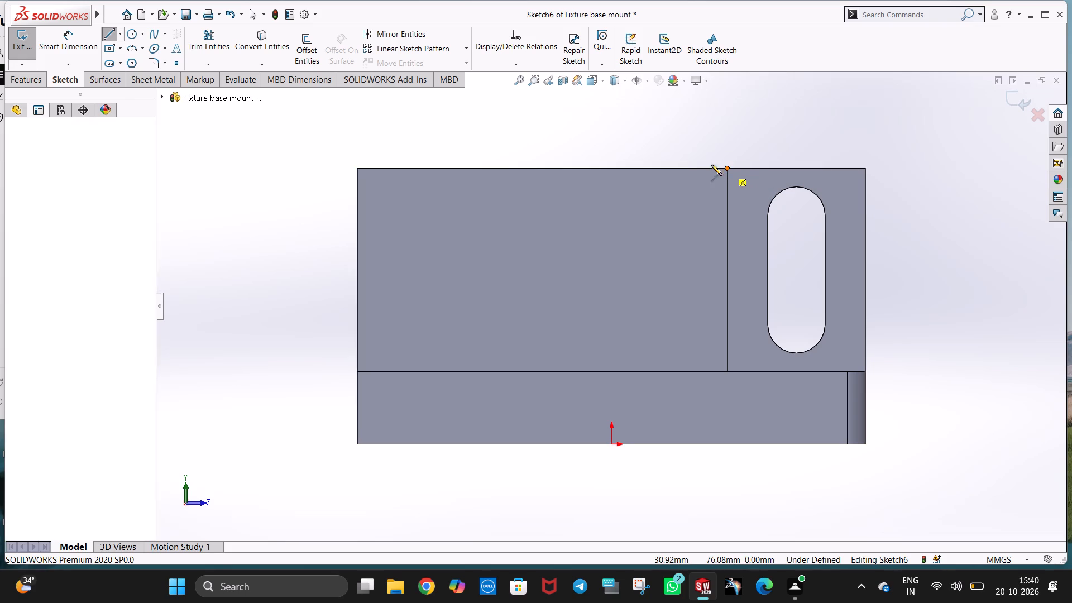
pyautogui.click(619, 169)
pyautogui.click(618, 222)
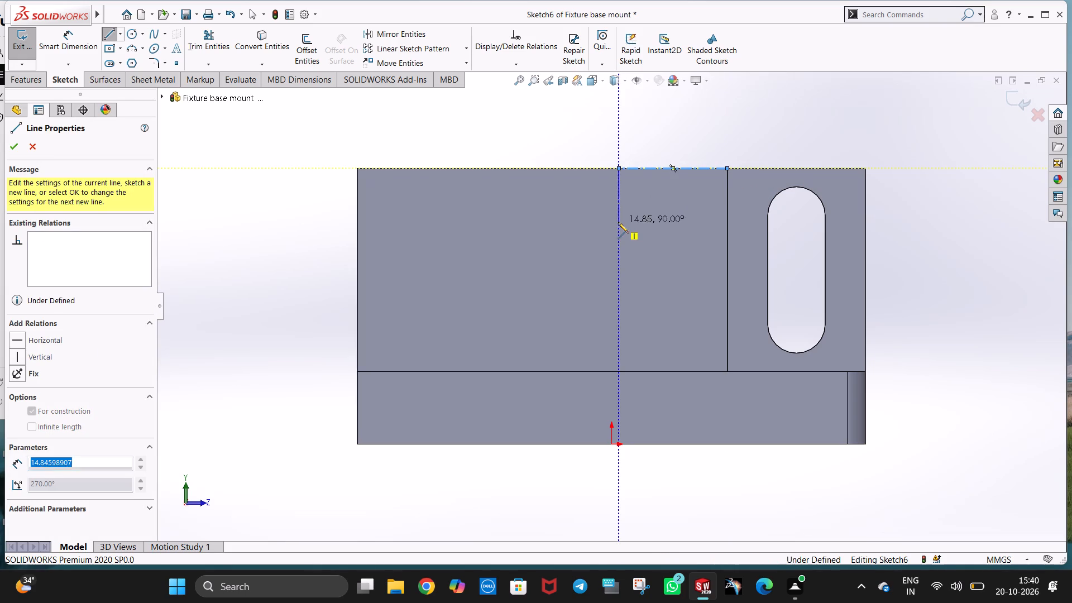
pyautogui.write('17')
pyautogui.press('Return')
pyautogui.press('Escape')
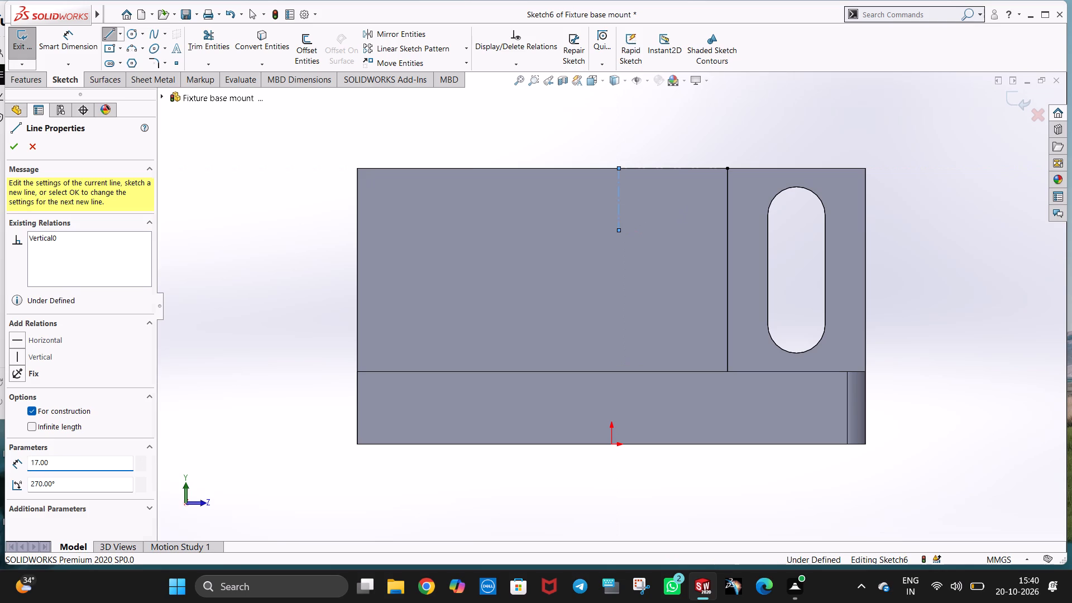
pyautogui.press('Escape')
pyautogui.click(604, 154)
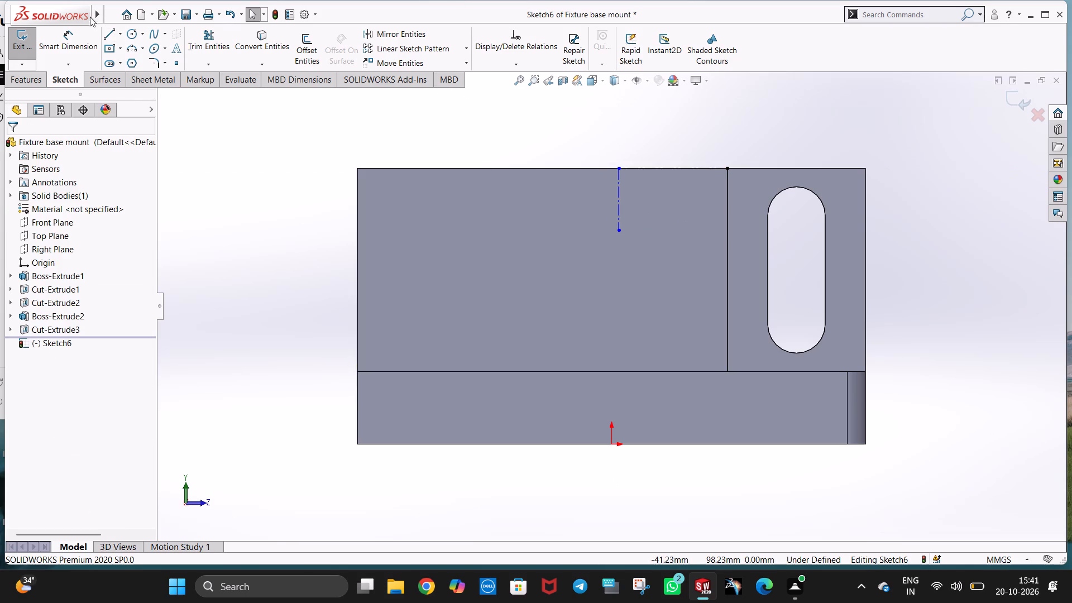
# Draw a circle of 9 mm radius centred on the lower end of the vertical construction line.
pyautogui.click(134, 35)
pyautogui.click(619, 230)
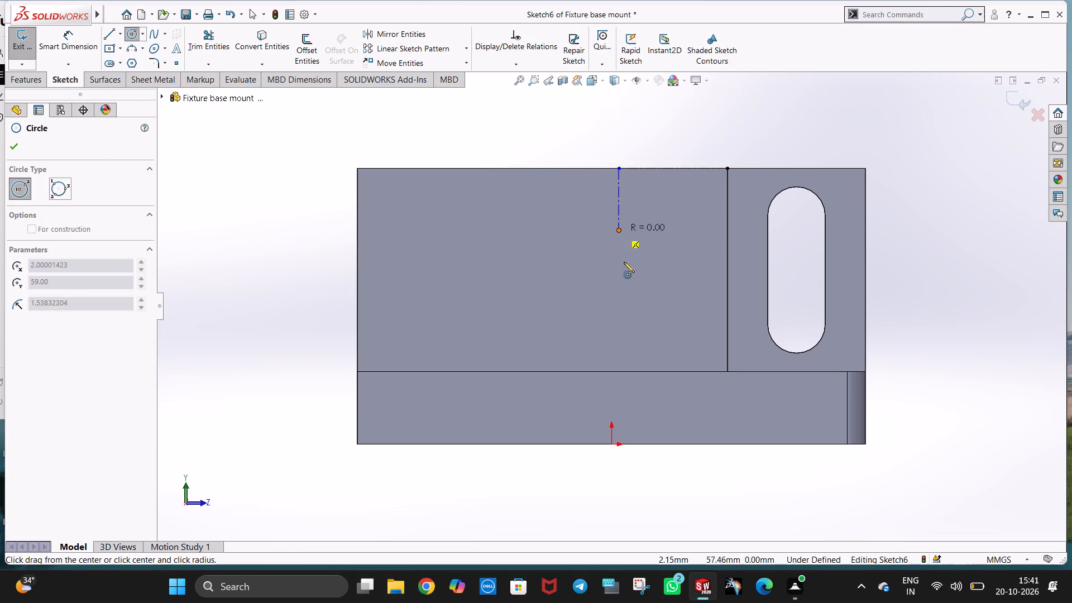
pyautogui.click(628, 272)
pyautogui.press('9')
pyautogui.press('Return')
pyautogui.press('Escape')
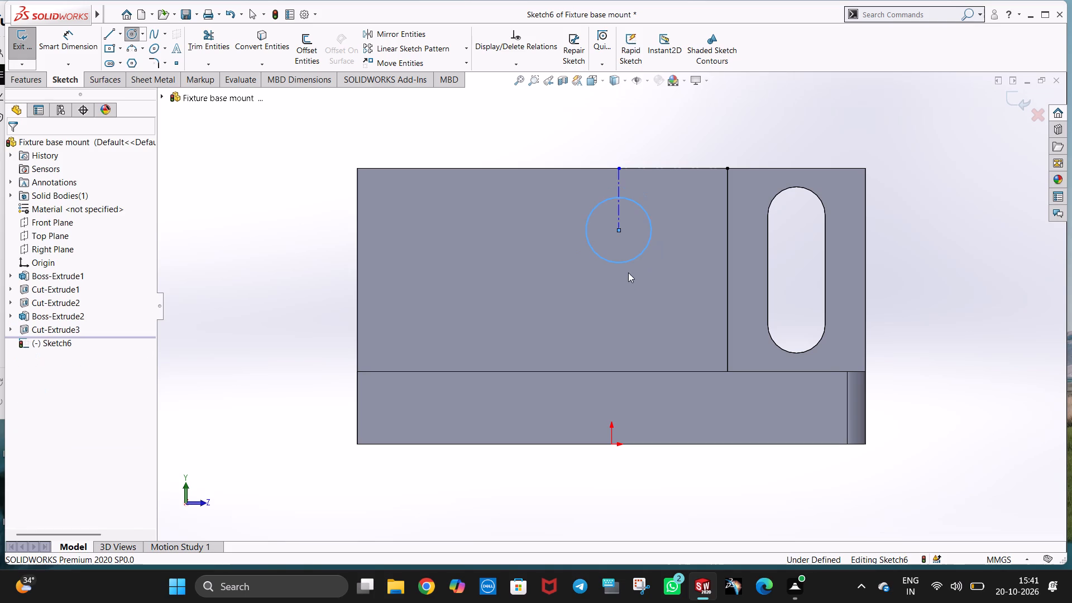
pyautogui.press('Escape')
# Set the length of the construction line along the top edge to 30 mm.
pyautogui.click(68, 39)
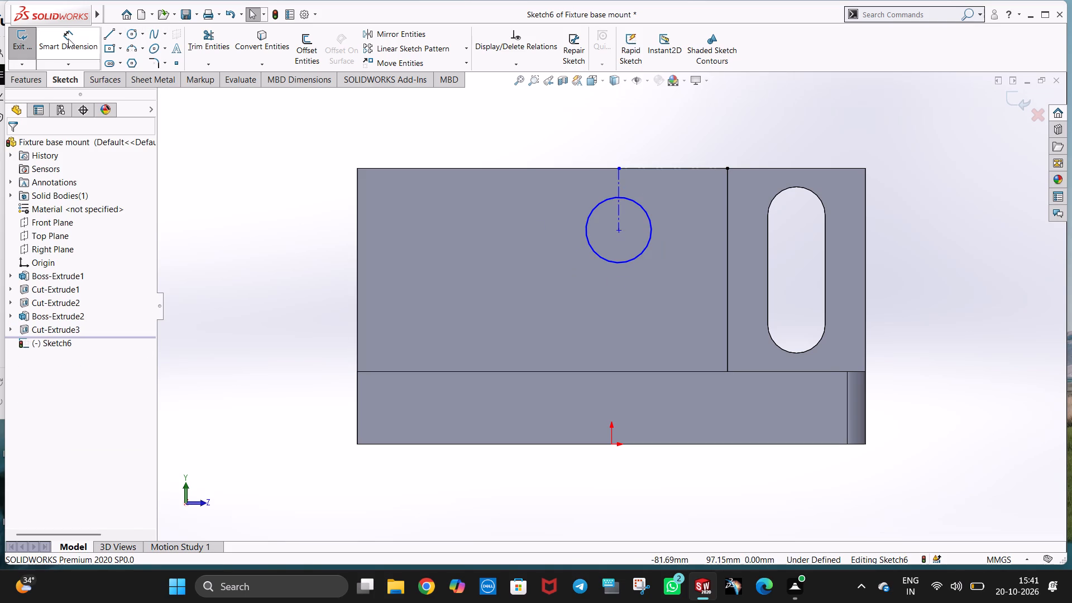
pyautogui.click(703, 167)
pyautogui.click(681, 140)
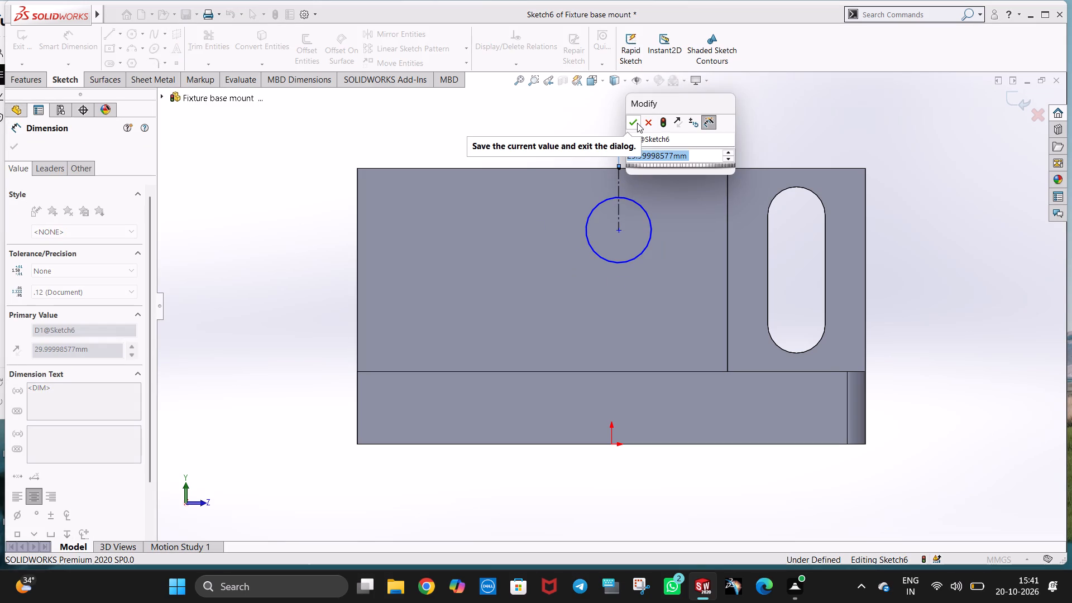
pyautogui.write('30')
pyautogui.press('Return')
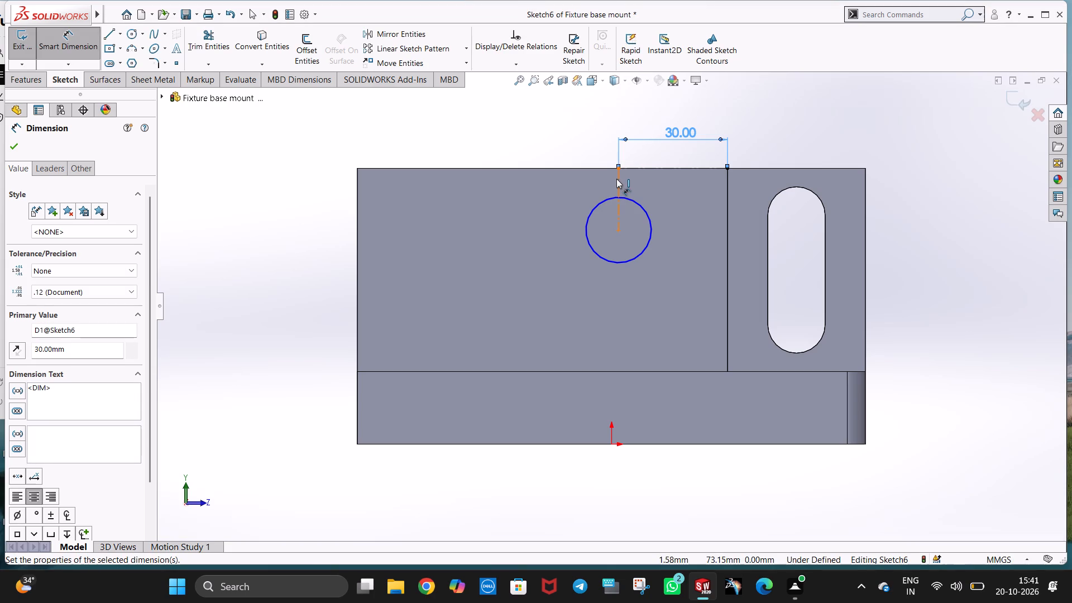
# Dimension the vertical construction line's length and the circle's diameter, keeping both sizes as drawn.
pyautogui.click(616, 179)
pyautogui.click(583, 180)
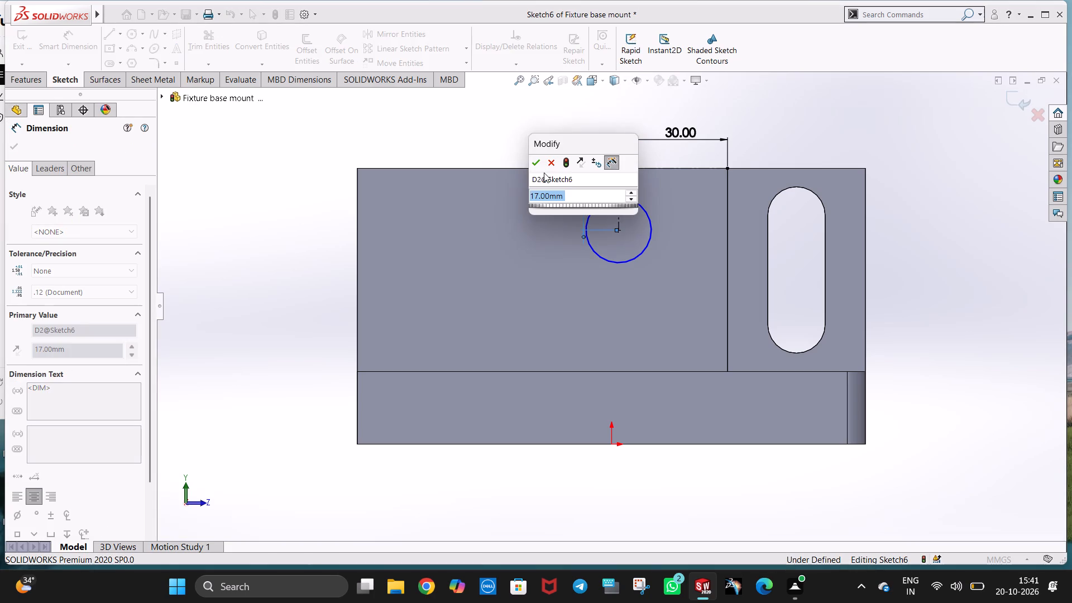
pyautogui.click(537, 160)
pyautogui.click(650, 219)
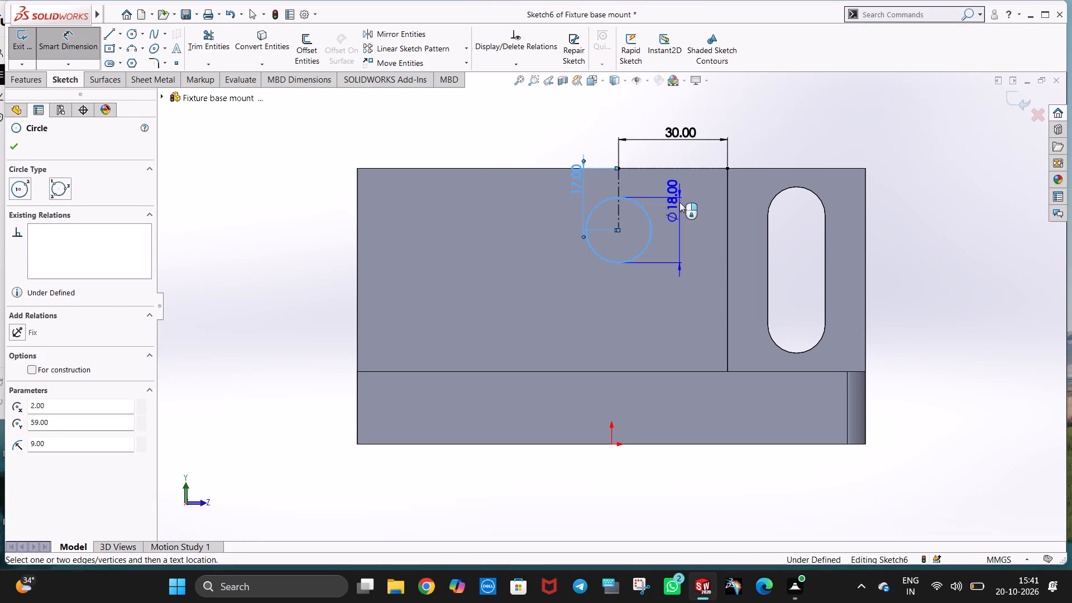
pyautogui.click(679, 202)
pyautogui.click(634, 183)
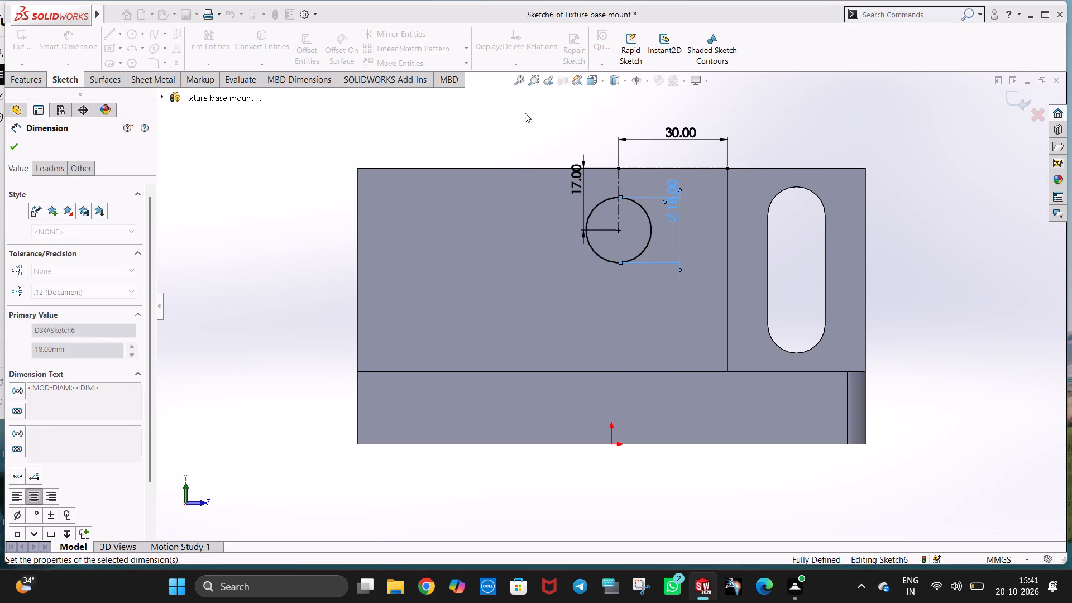
pyautogui.click(525, 113)
pyautogui.press('Escape')
# Cut the circle through the boss and upright with an Extruded Cut set to Through All.
pyautogui.click(35, 75)
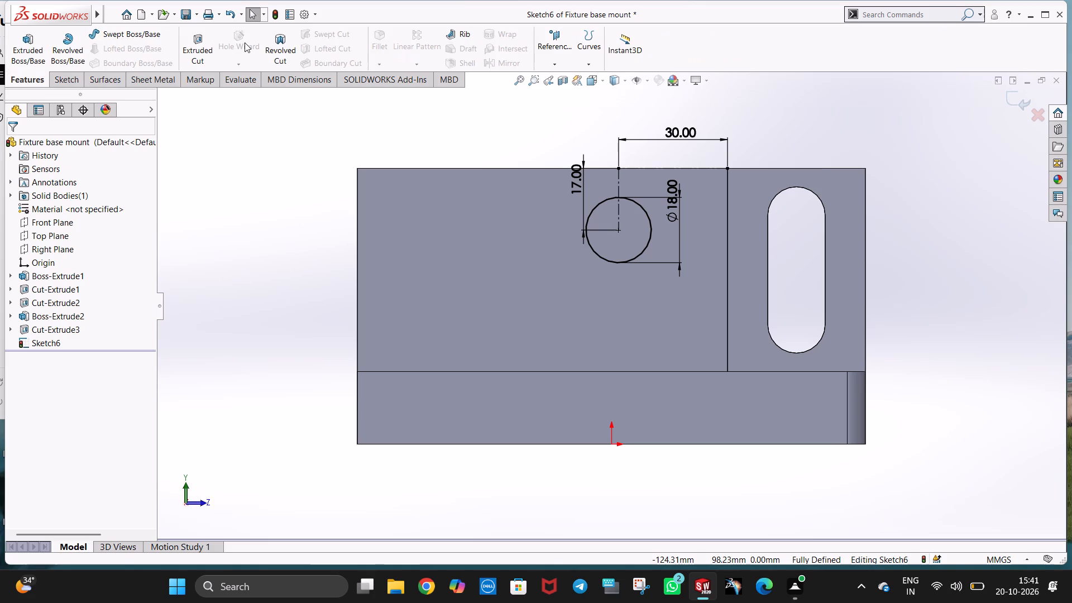
pyautogui.click(178, 55)
pyautogui.click(193, 51)
pyautogui.scroll(2, 700, 371)
pyautogui.moveTo(782, 352); pyautogui.dragTo(776, 362, button='middle')
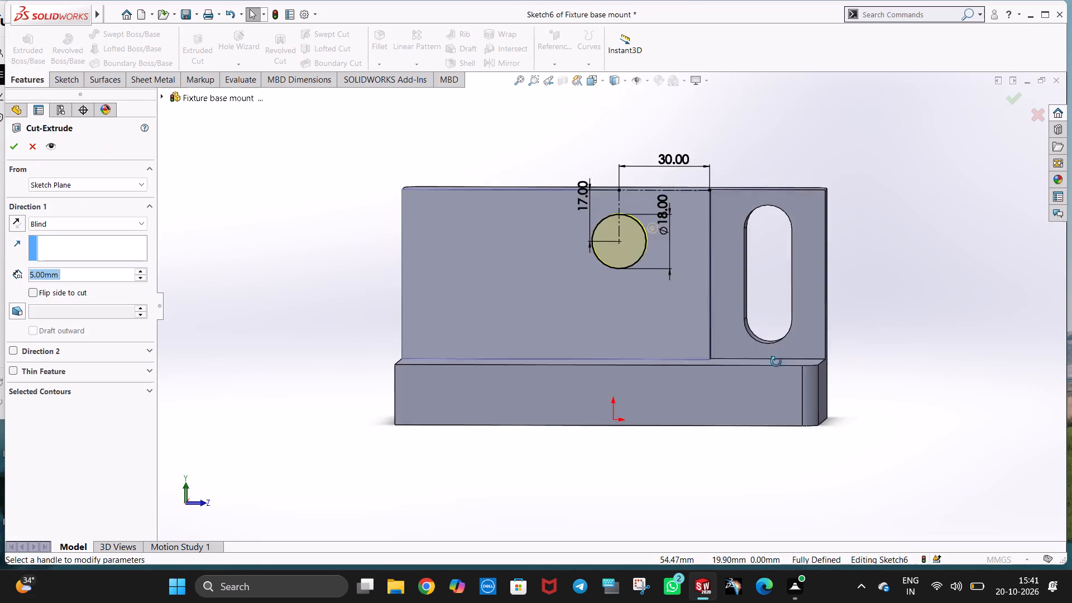
pyautogui.moveTo(776, 362); pyautogui.dragTo(695, 395, button='middle')
pyautogui.click(122, 224)
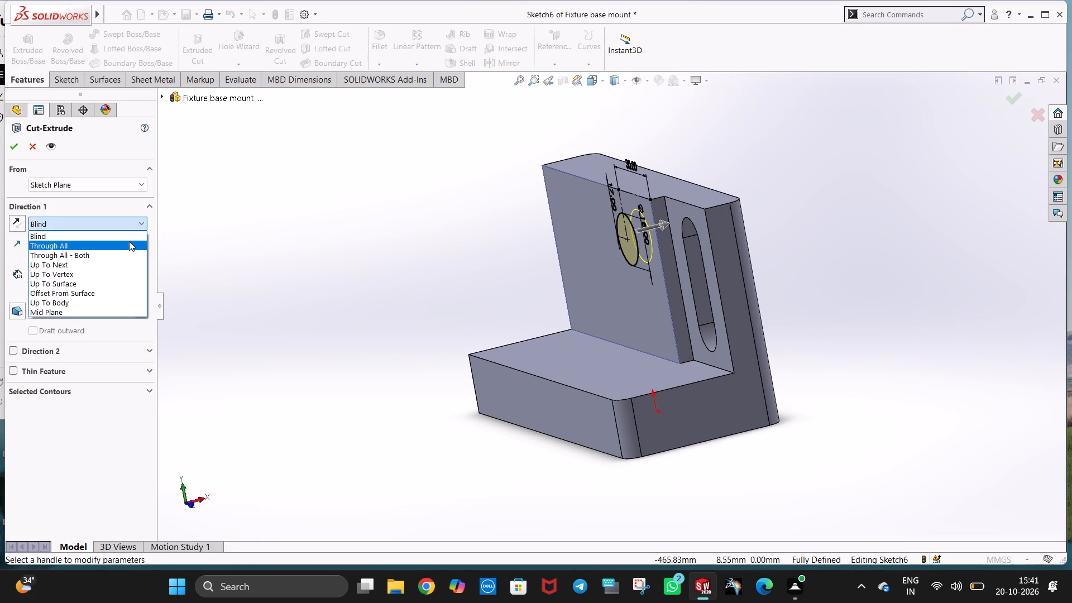
pyautogui.click(129, 241)
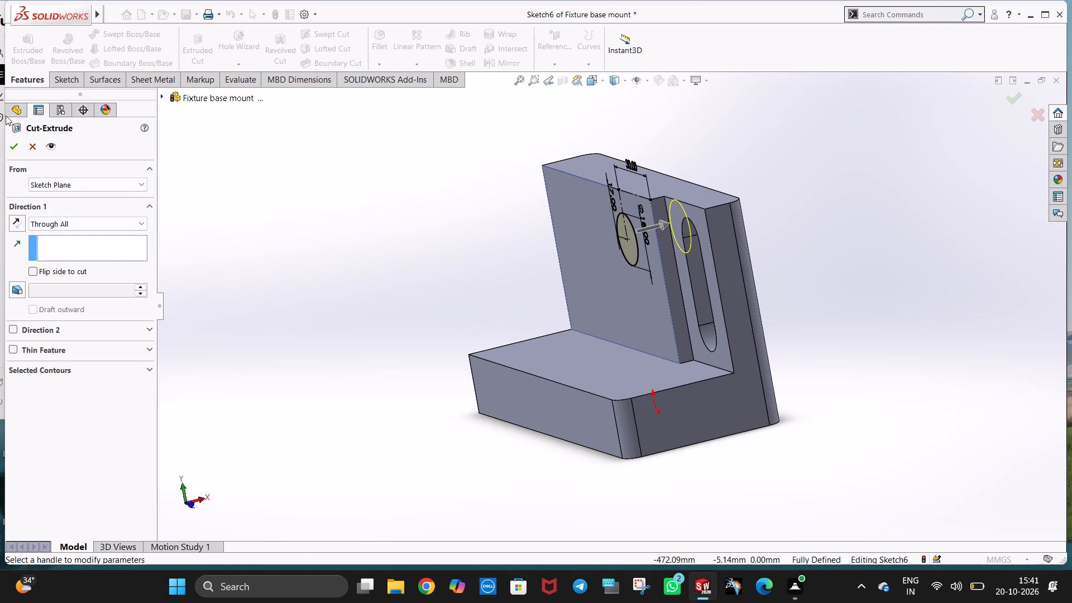
pyautogui.click(12, 147)
# On the L-shaped end face opposite the slot, sketch a vertical line 16 mm up from the base's outer top corner.
pyautogui.moveTo(537, 343); pyautogui.dragTo(603, 320, button='middle')
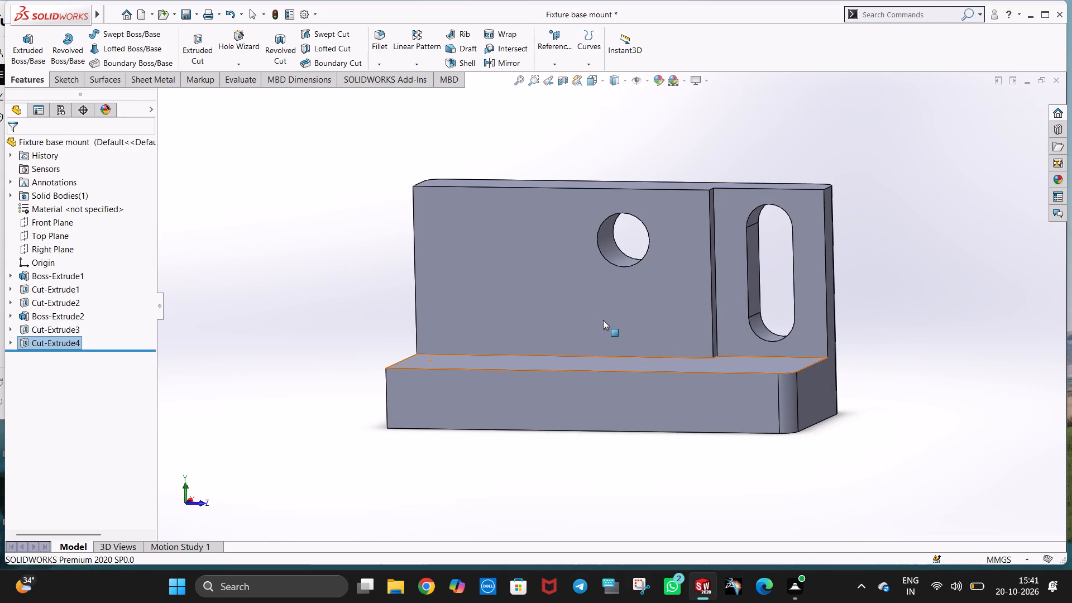
pyautogui.hotkey('ctrl', '3')
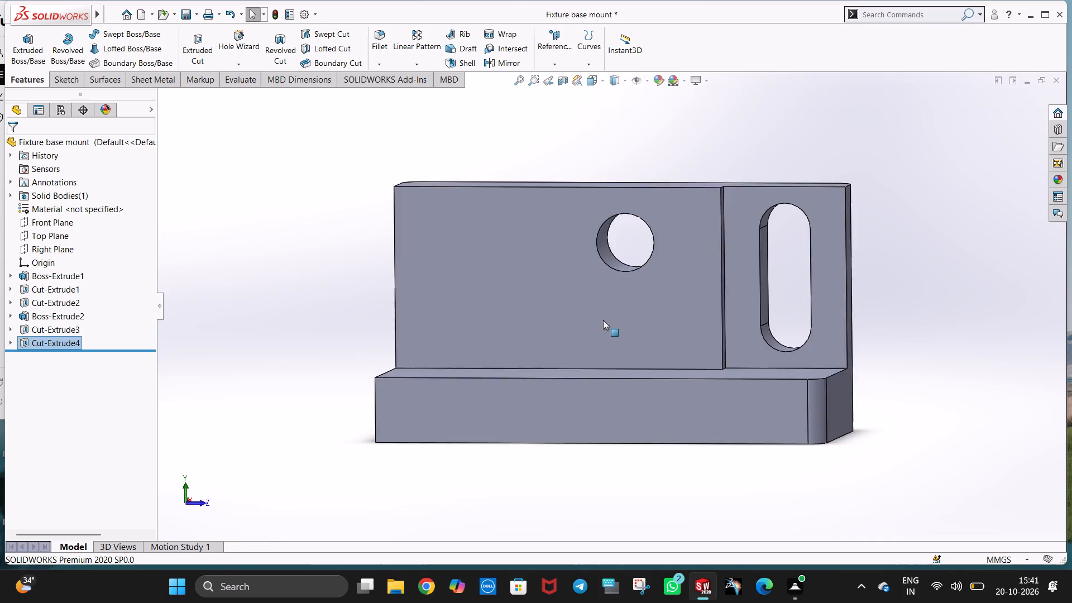
pyautogui.hotkey('ctrl', '4')
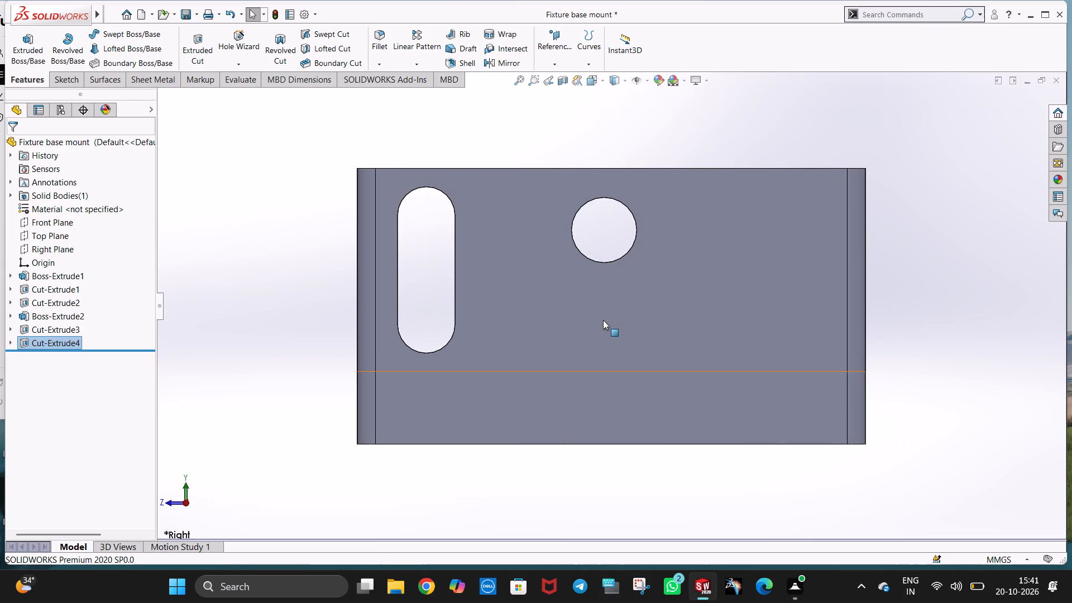
pyautogui.hotkey('ctrl', '2')
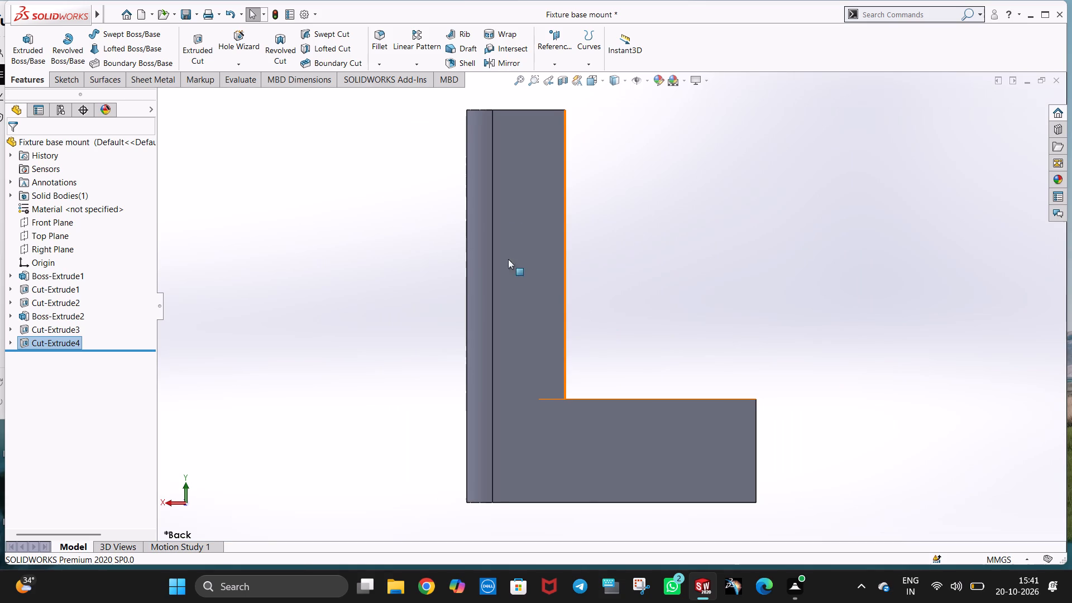
pyautogui.rightClick(691, 448)
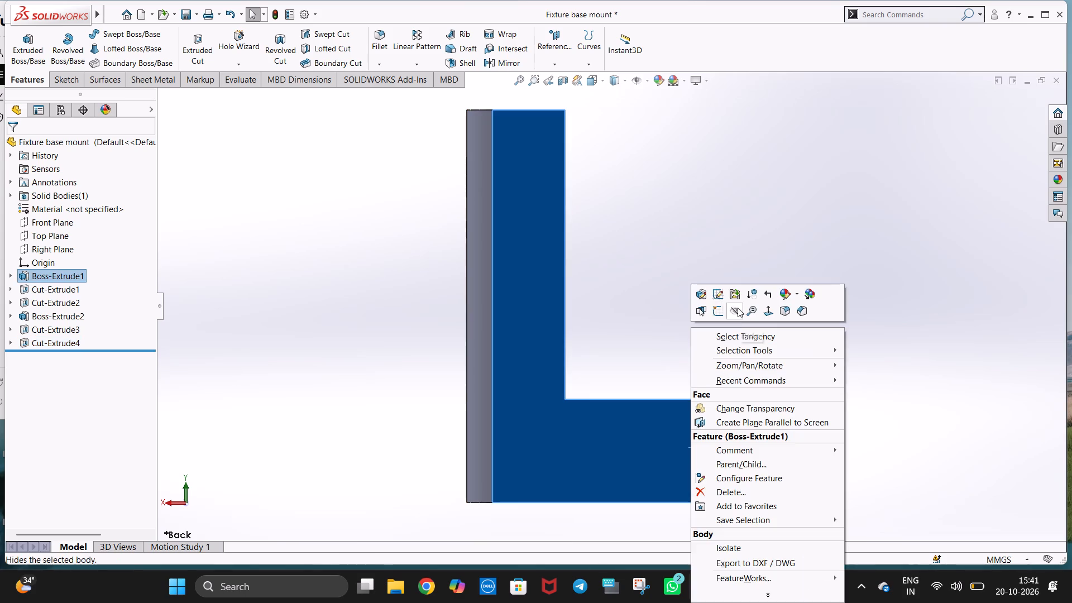
pyautogui.click(720, 313)
pyautogui.click(108, 36)
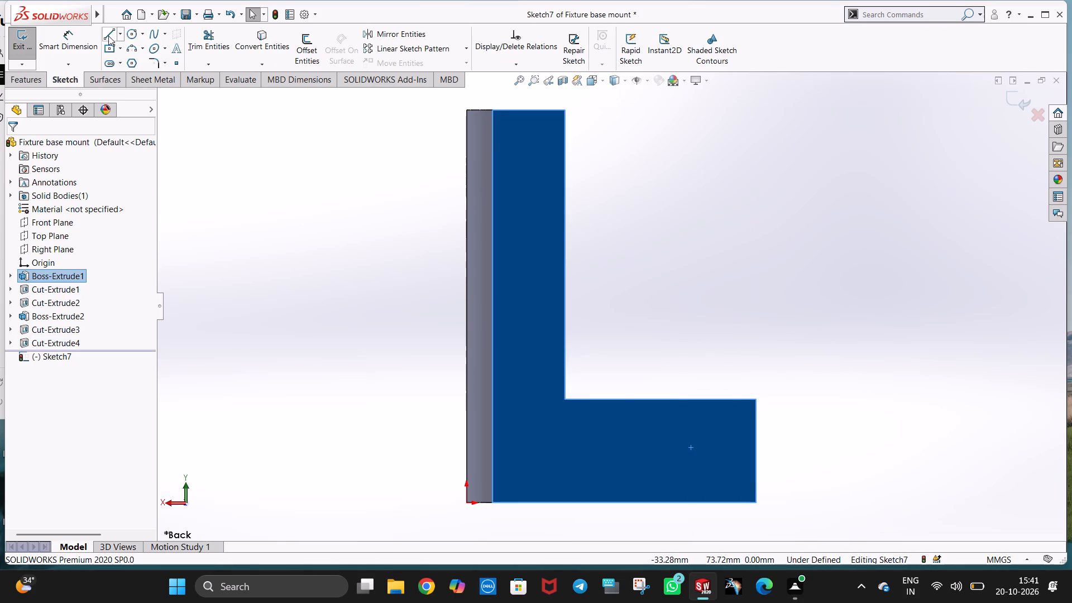
pyautogui.click(756, 400)
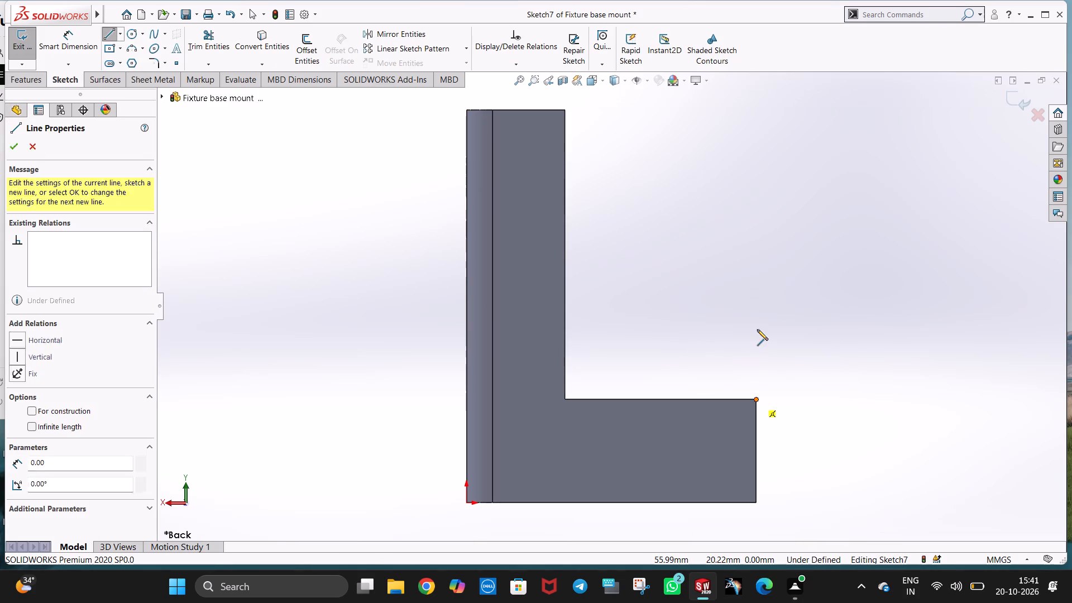
pyautogui.click(757, 320)
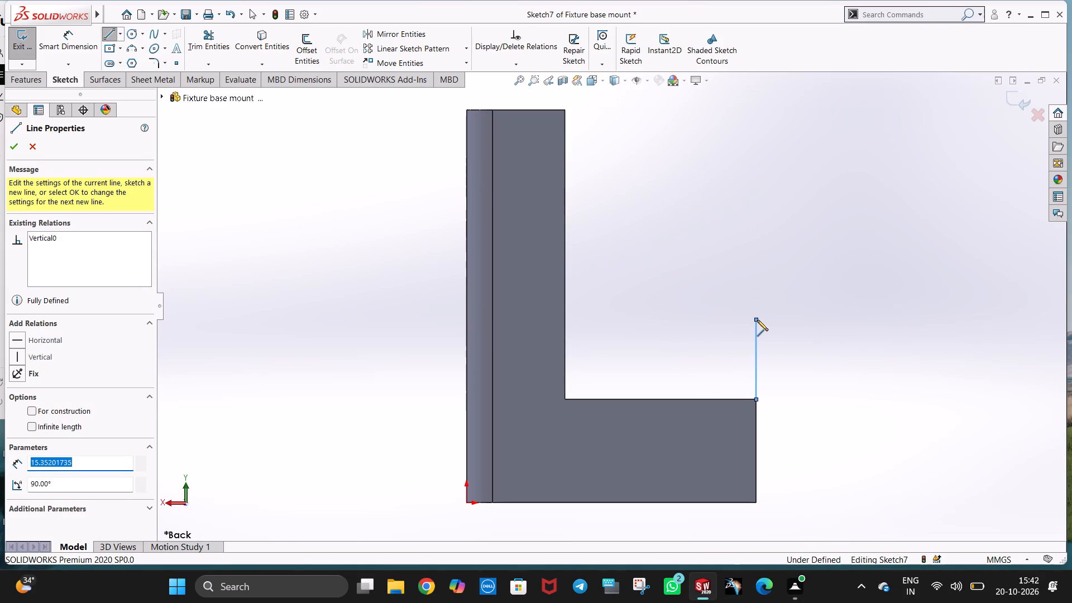
pyautogui.write('16')
pyautogui.press('Return')
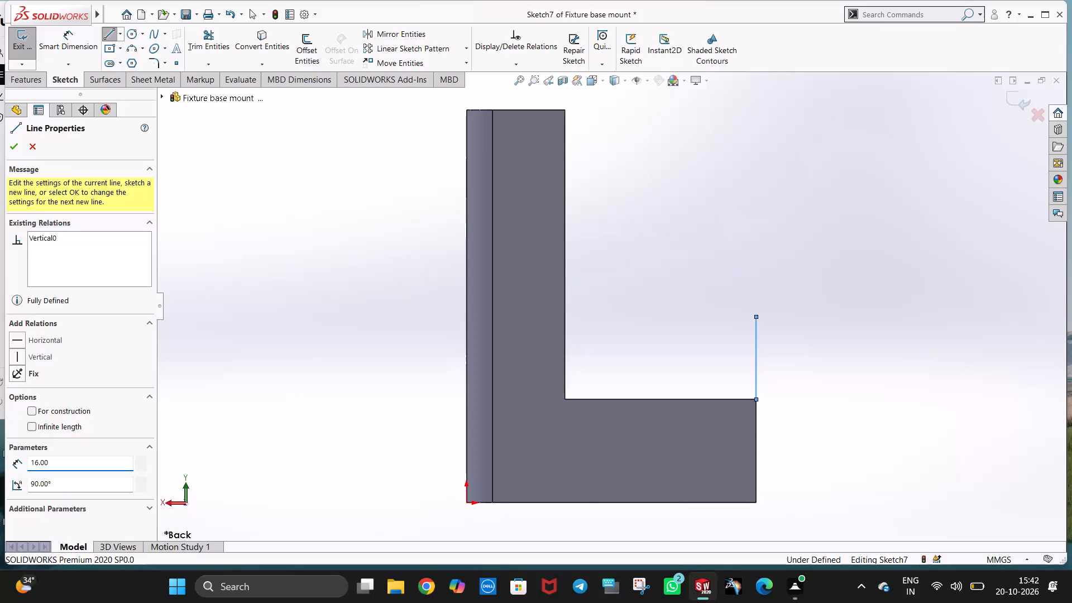
# Close the profile into a 37 mm wide rectangle bounded by the upright's edge and the base's top edge.
pyautogui.click(564, 317)
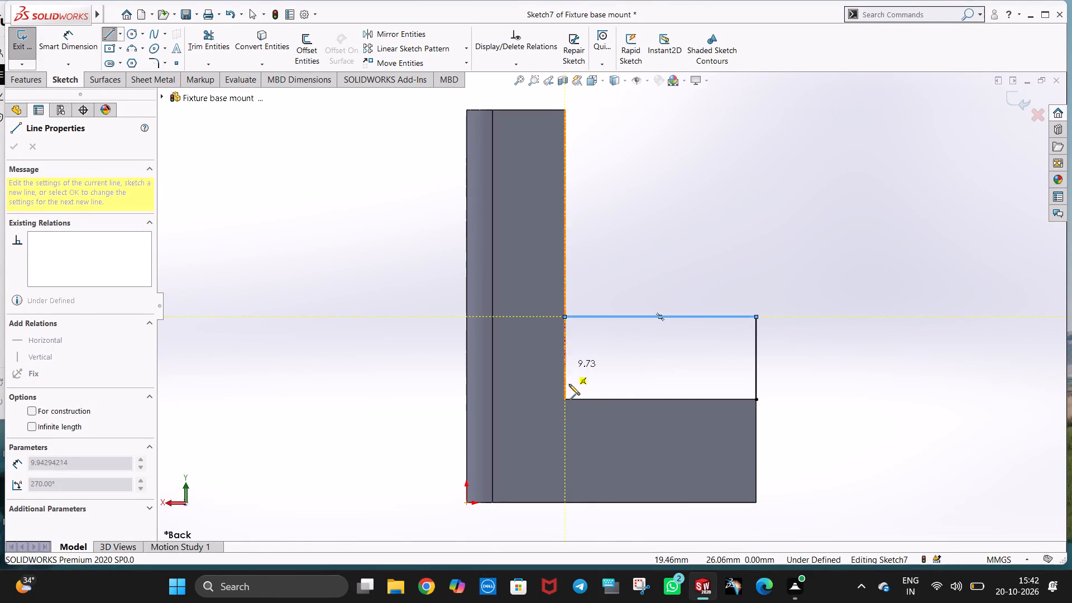
pyautogui.click(564, 399)
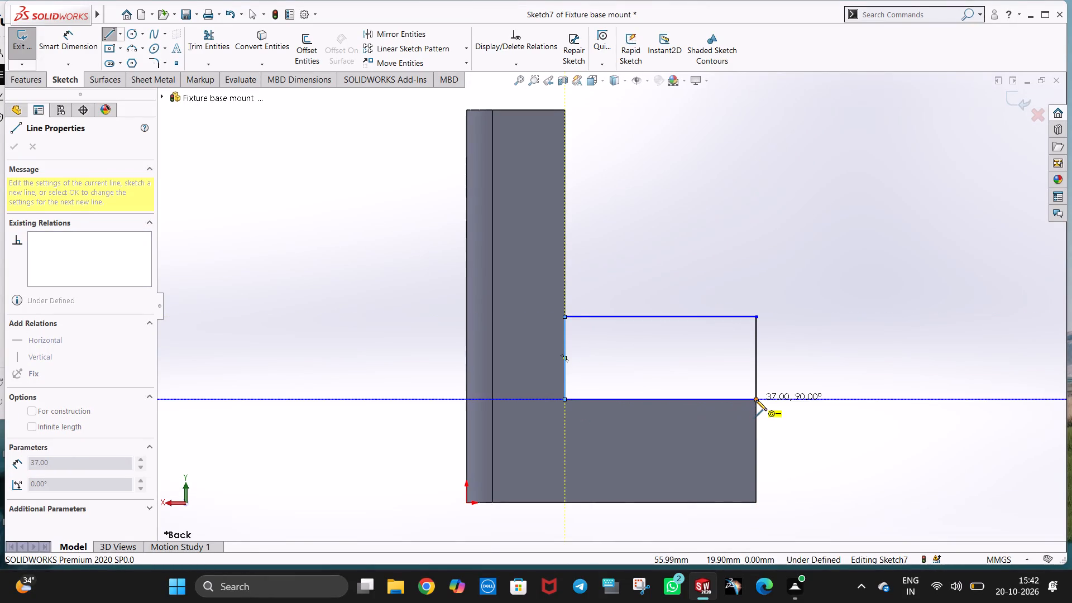
pyautogui.click(756, 400)
pyautogui.press('Escape')
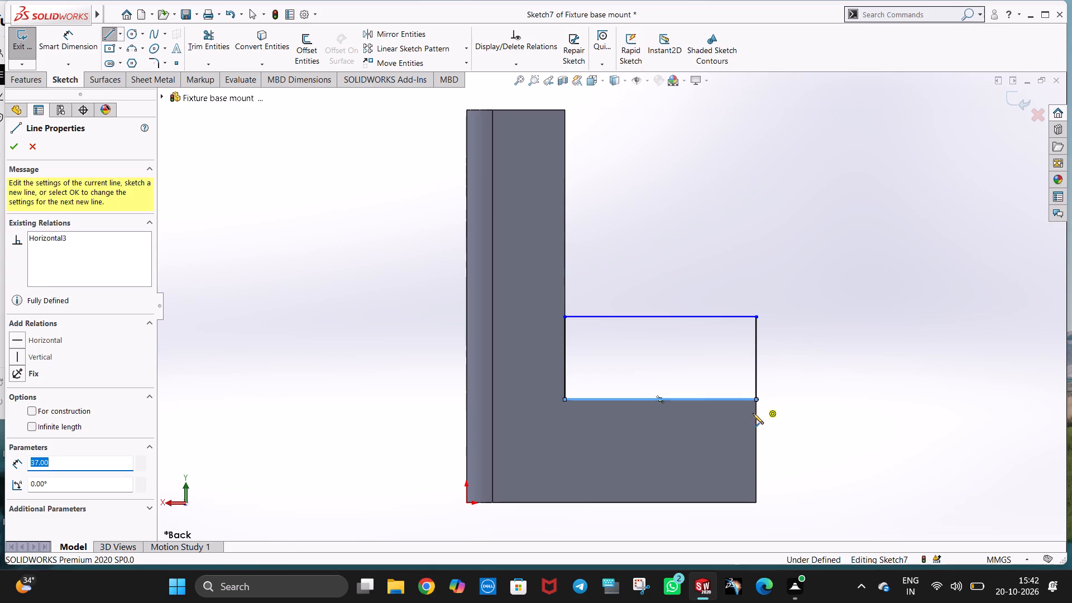
pyautogui.press('Escape')
pyautogui.click(673, 253)
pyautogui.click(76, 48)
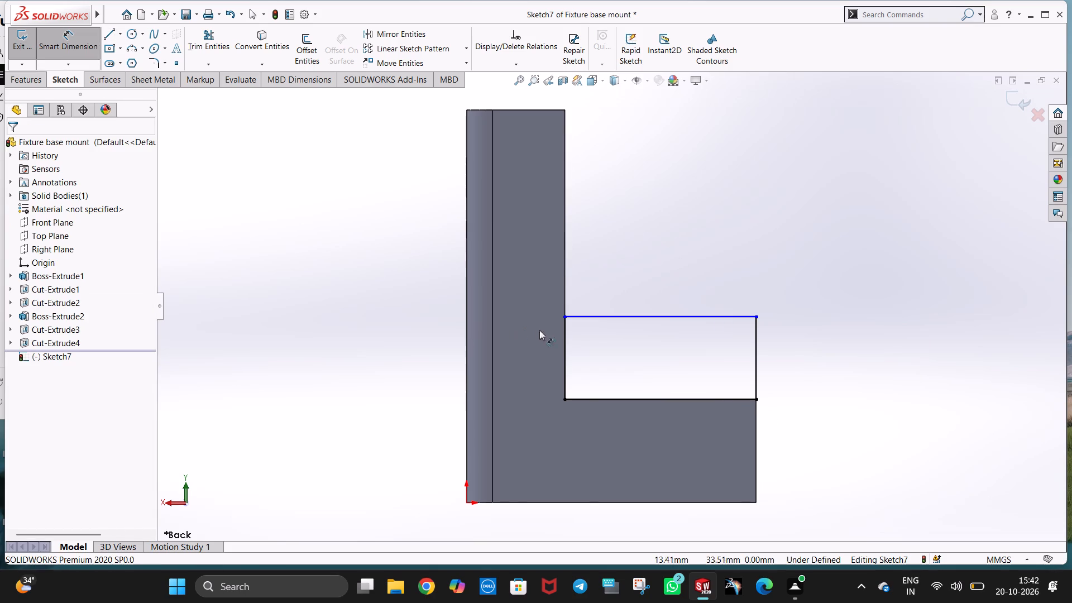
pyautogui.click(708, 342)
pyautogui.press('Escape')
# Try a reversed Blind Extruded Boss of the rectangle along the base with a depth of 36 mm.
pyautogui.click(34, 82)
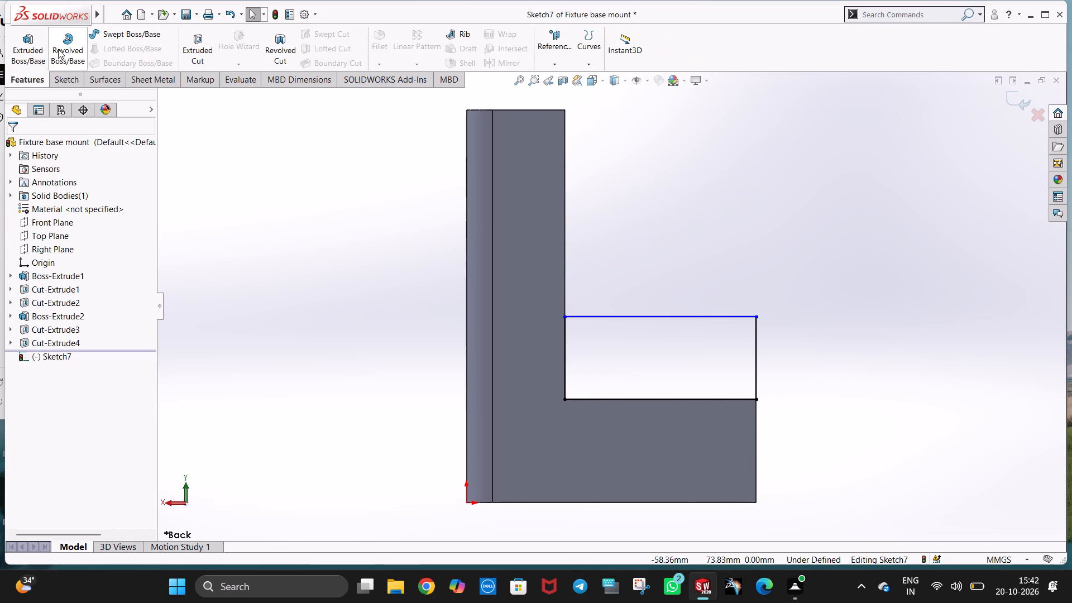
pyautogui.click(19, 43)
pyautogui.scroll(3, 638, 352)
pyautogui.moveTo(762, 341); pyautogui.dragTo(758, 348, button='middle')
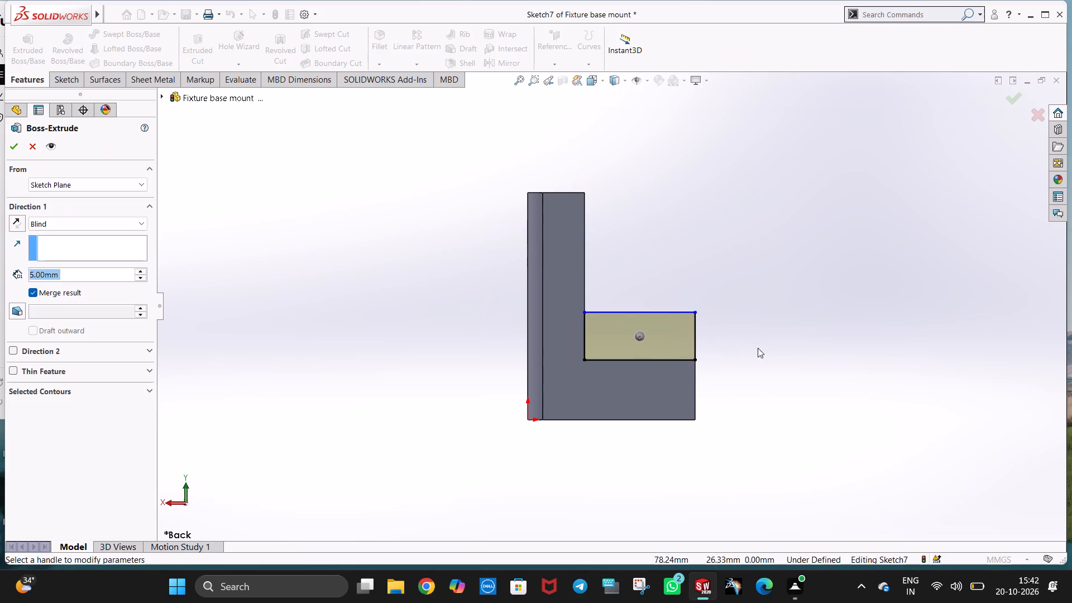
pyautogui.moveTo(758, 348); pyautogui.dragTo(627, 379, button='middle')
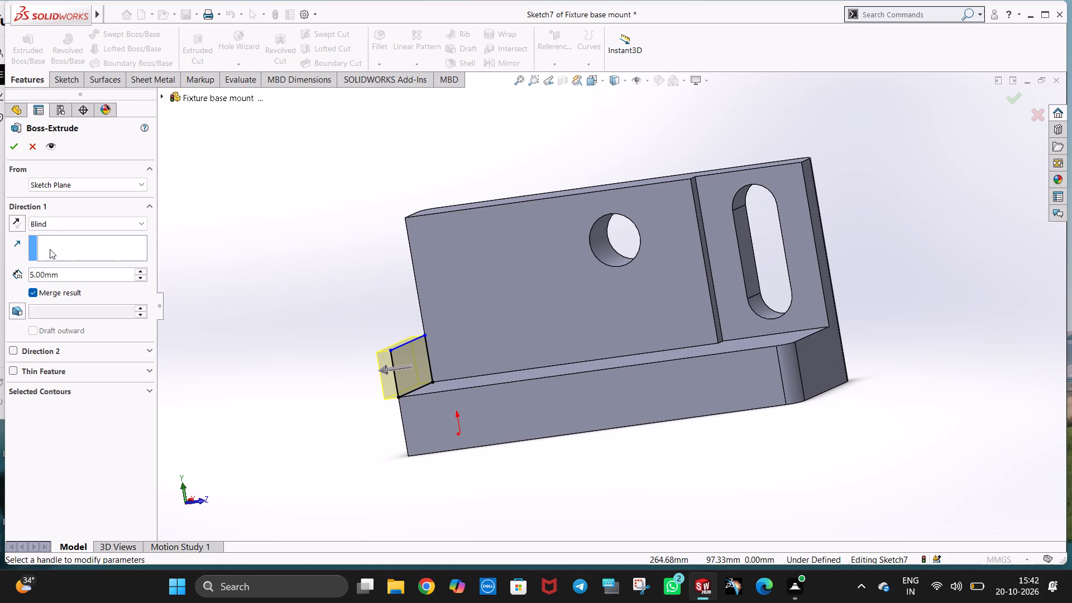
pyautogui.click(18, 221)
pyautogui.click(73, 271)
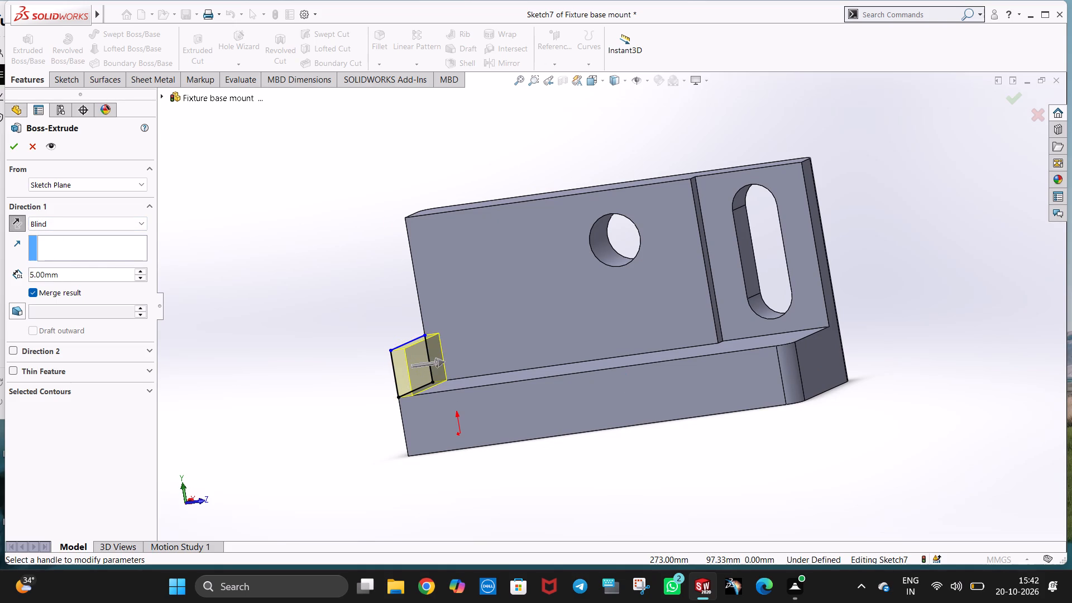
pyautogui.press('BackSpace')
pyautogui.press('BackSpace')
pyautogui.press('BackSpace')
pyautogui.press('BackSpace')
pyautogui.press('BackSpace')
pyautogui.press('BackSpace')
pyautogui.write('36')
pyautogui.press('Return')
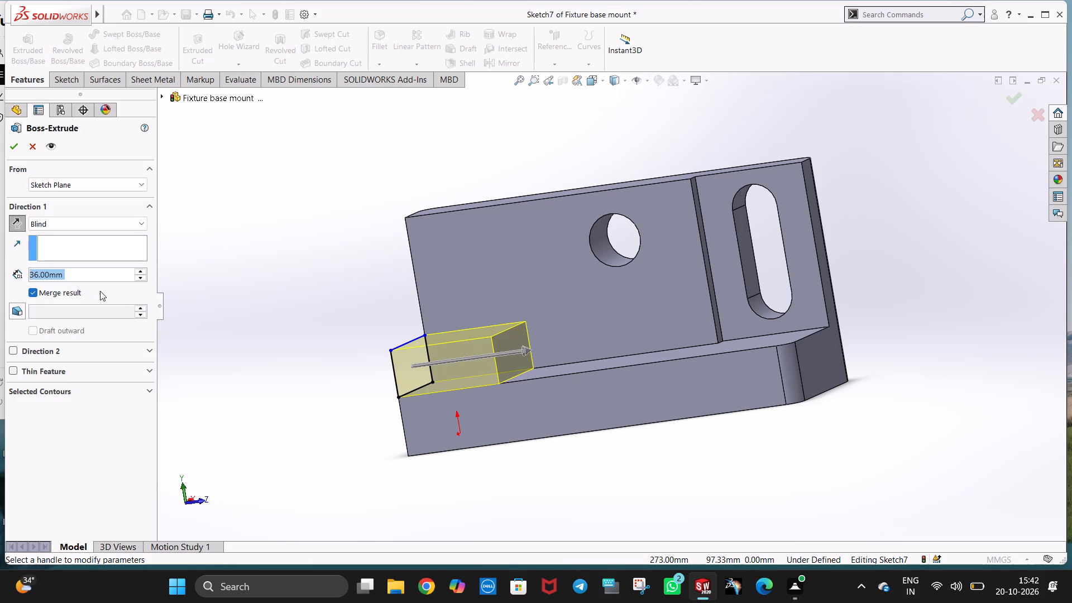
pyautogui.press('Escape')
# Set the length of the rectangle's outer vertical line to 26 mm.
pyautogui.moveTo(381, 337); pyautogui.dragTo(529, 332, button='middle')
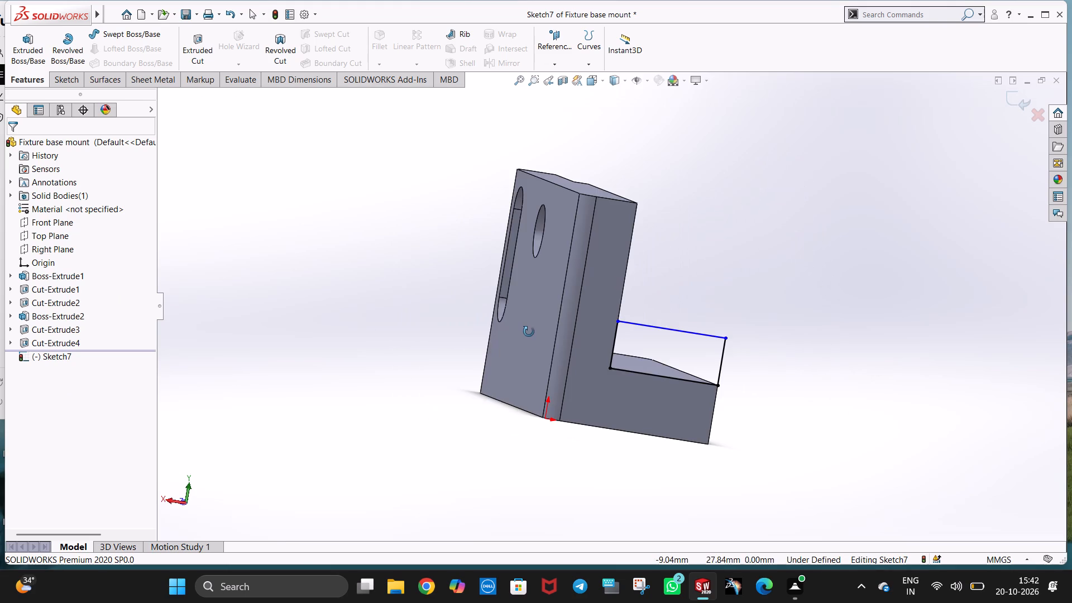
pyautogui.moveTo(529, 332); pyautogui.dragTo(528, 331, button='middle')
pyautogui.click(723, 357)
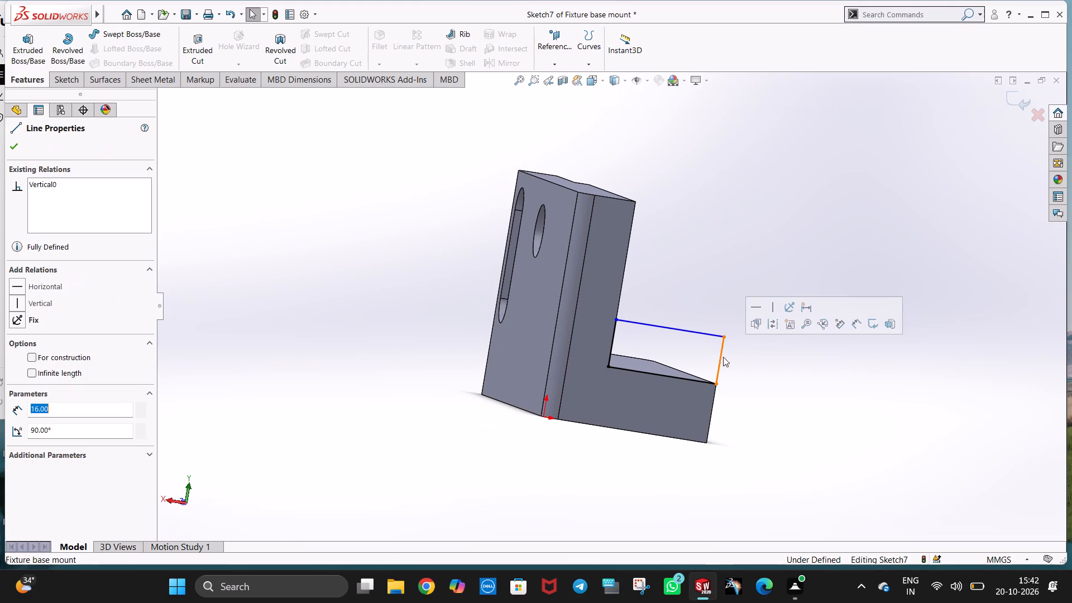
pyautogui.click(700, 248)
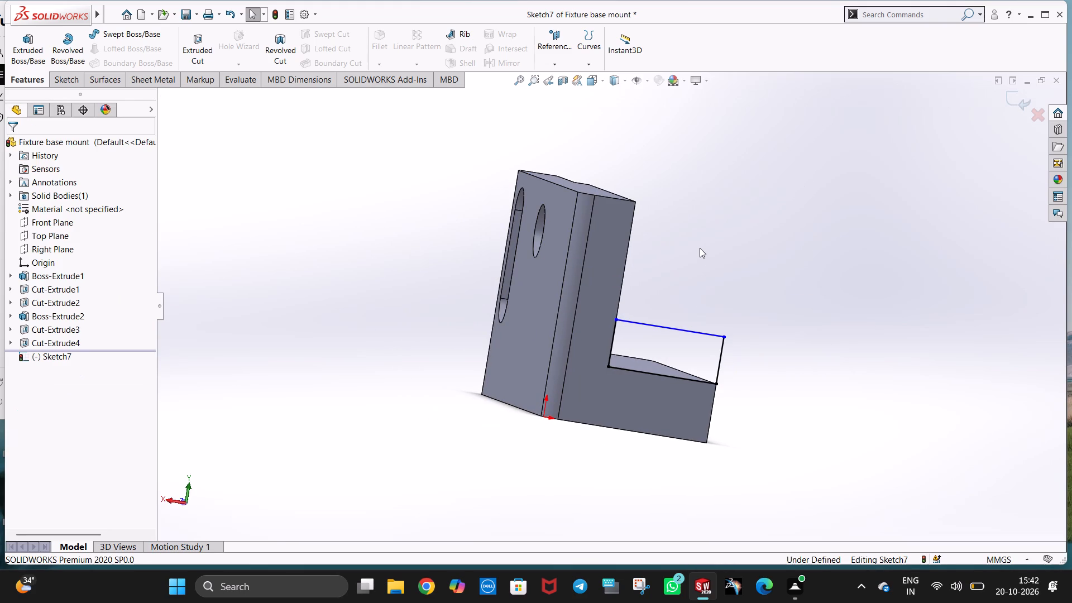
pyautogui.click(719, 353)
pyautogui.press('3')
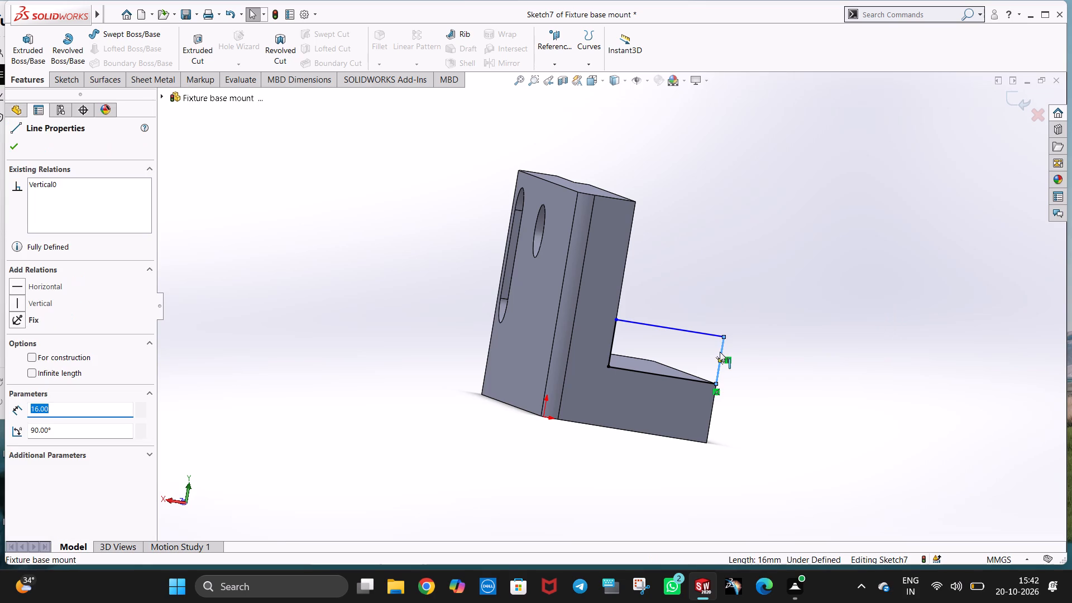
pyautogui.press('BackSpace')
pyautogui.write('26')
pyautogui.press('Return')
# Extrude the rectangle as a Blind boss 36 mm deep, reversed so that it runs along the top of the base.
pyautogui.moveTo(879, 342); pyautogui.dragTo(724, 398, button='middle')
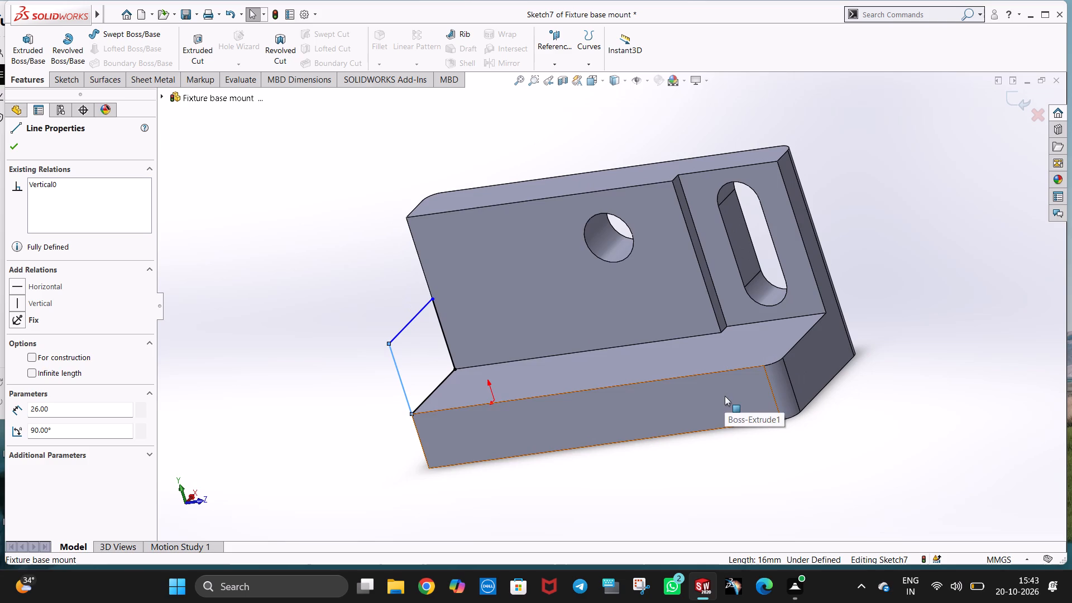
pyautogui.click(27, 48)
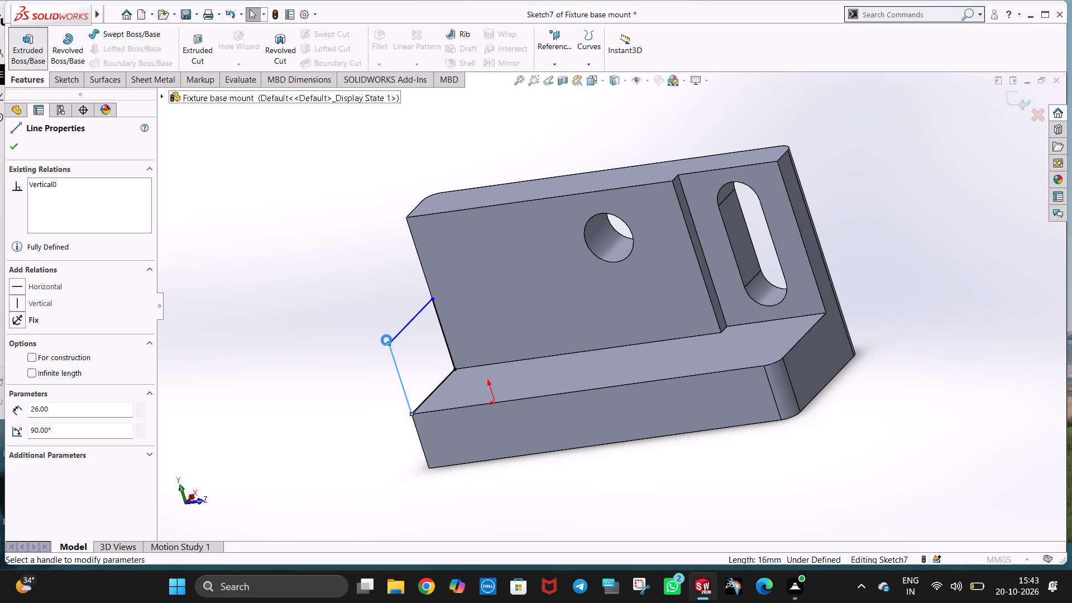
pyautogui.click(19, 224)
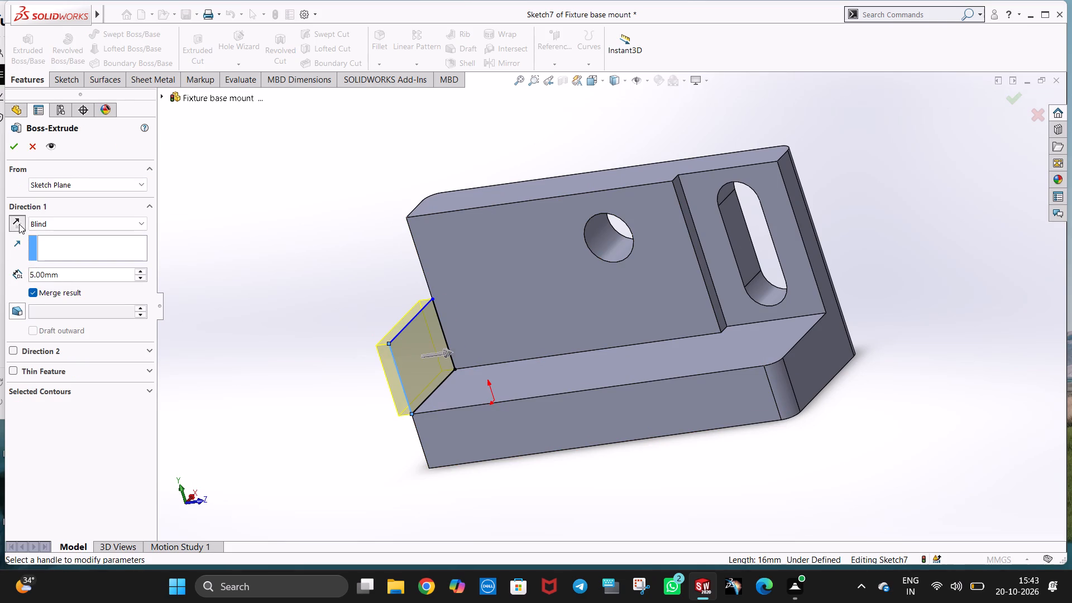
pyautogui.moveTo(78, 278); pyautogui.dragTo(9, 278)
pyautogui.write('36')
pyautogui.press('Return')
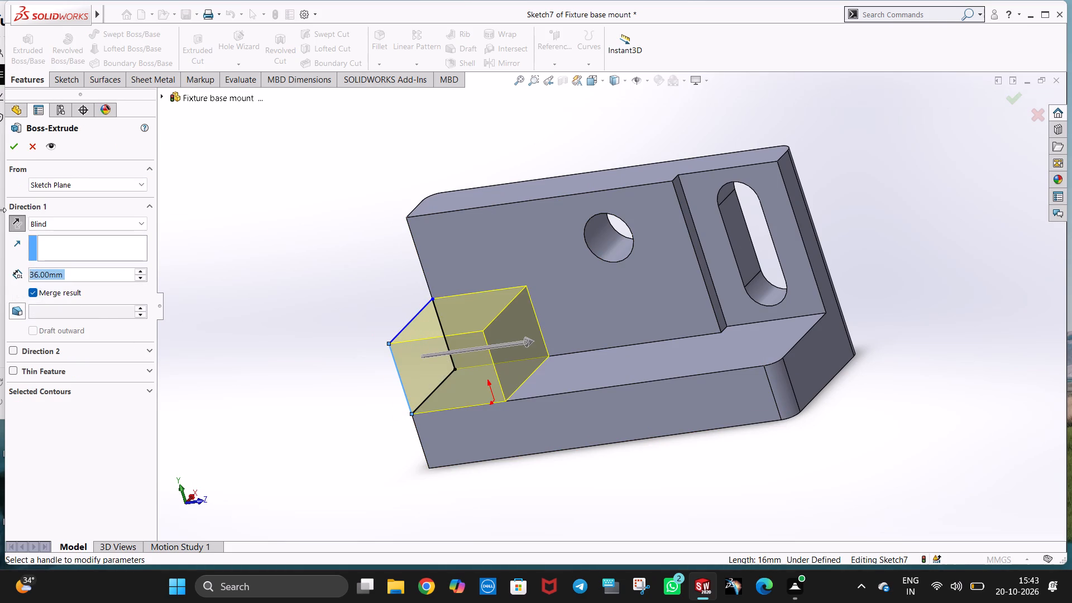
pyautogui.click(12, 148)
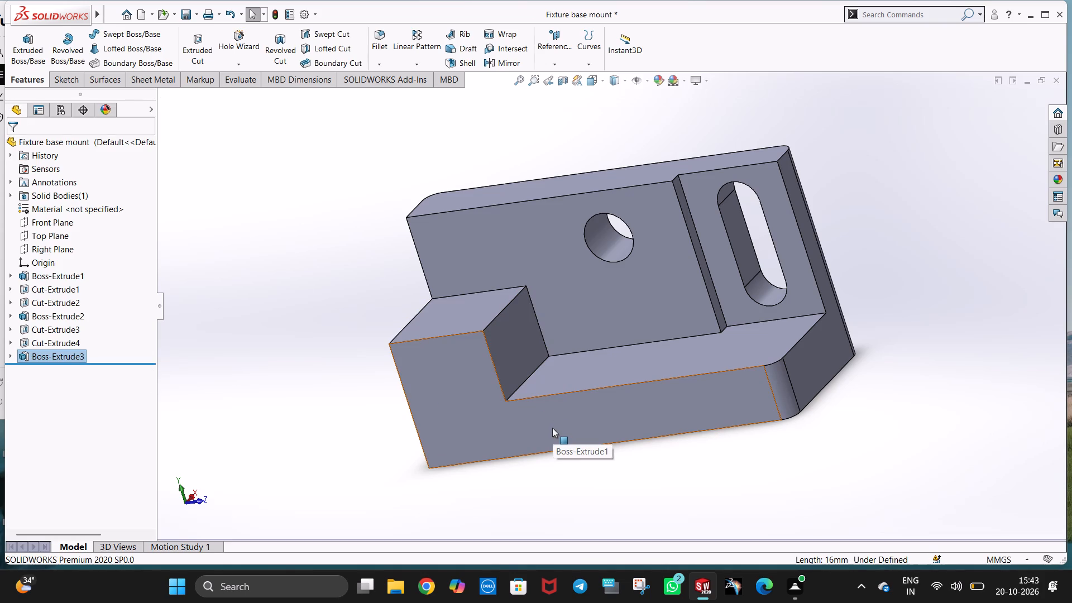
# Sketch on the base's long side face, drawing a locating line about 17.5 mm along its top edge from the end block's corner, and try 15 mm length.
pyautogui.rightClick(569, 411)
pyautogui.click(598, 312)
pyautogui.hotkey('ctrl', '8')
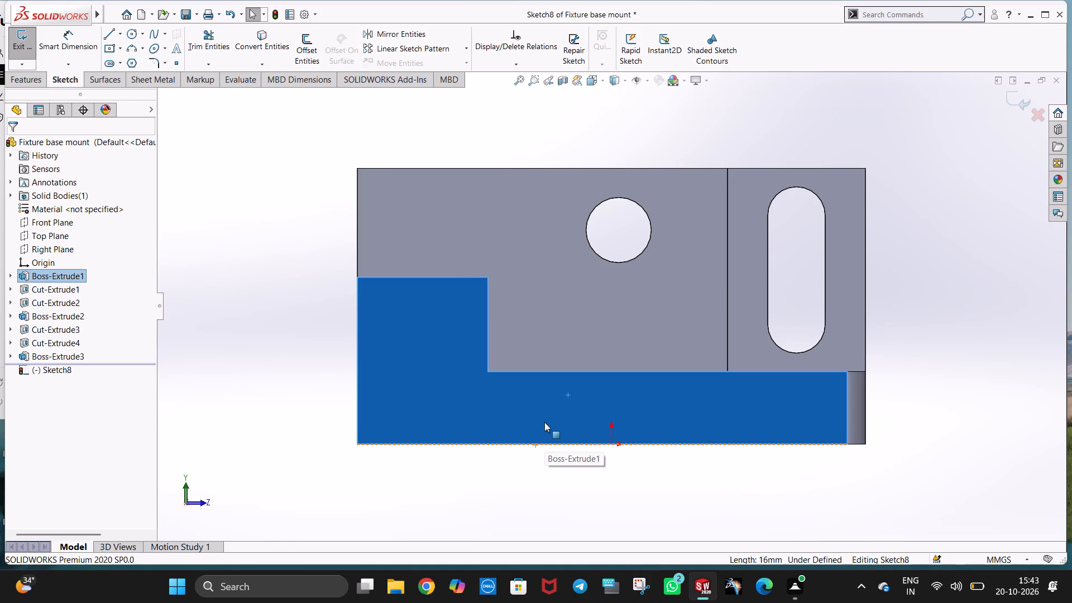
pyautogui.click(109, 34)
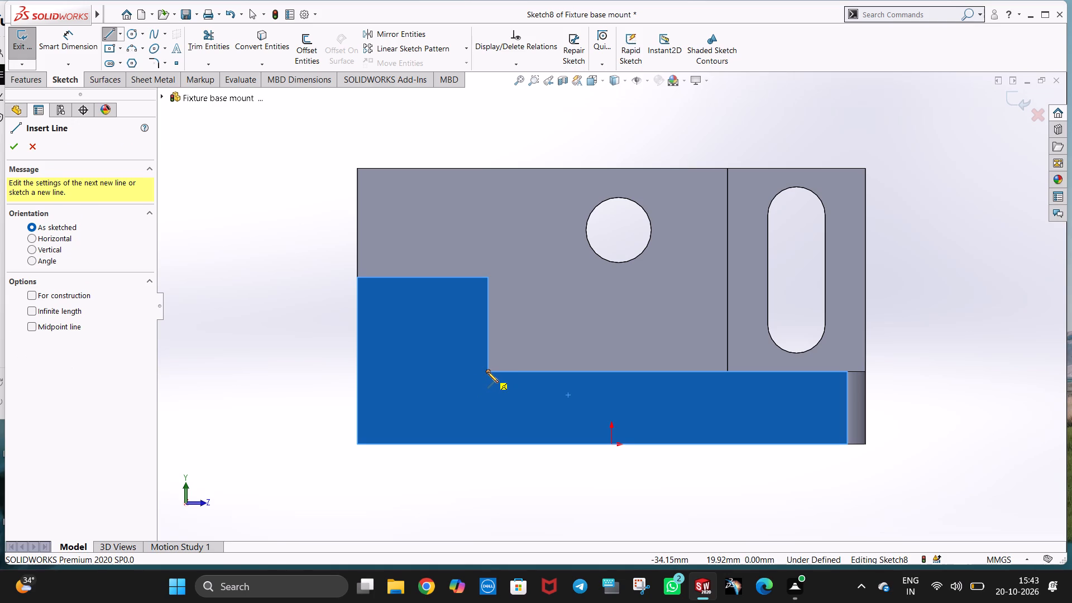
pyautogui.click(487, 372)
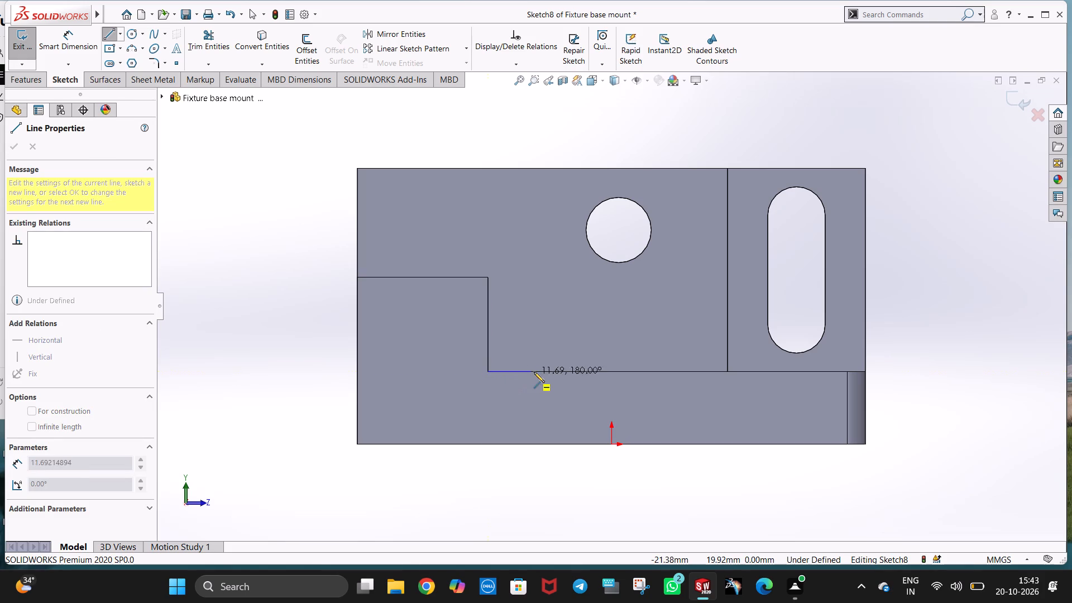
pyautogui.click(552, 371)
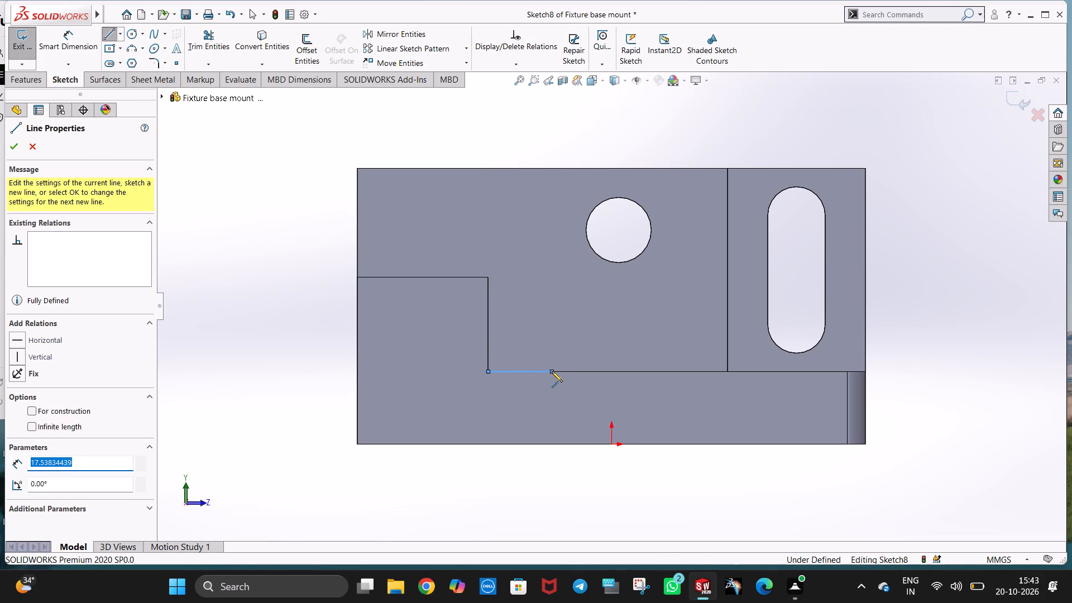
pyautogui.write('15')
pyautogui.press('Return')
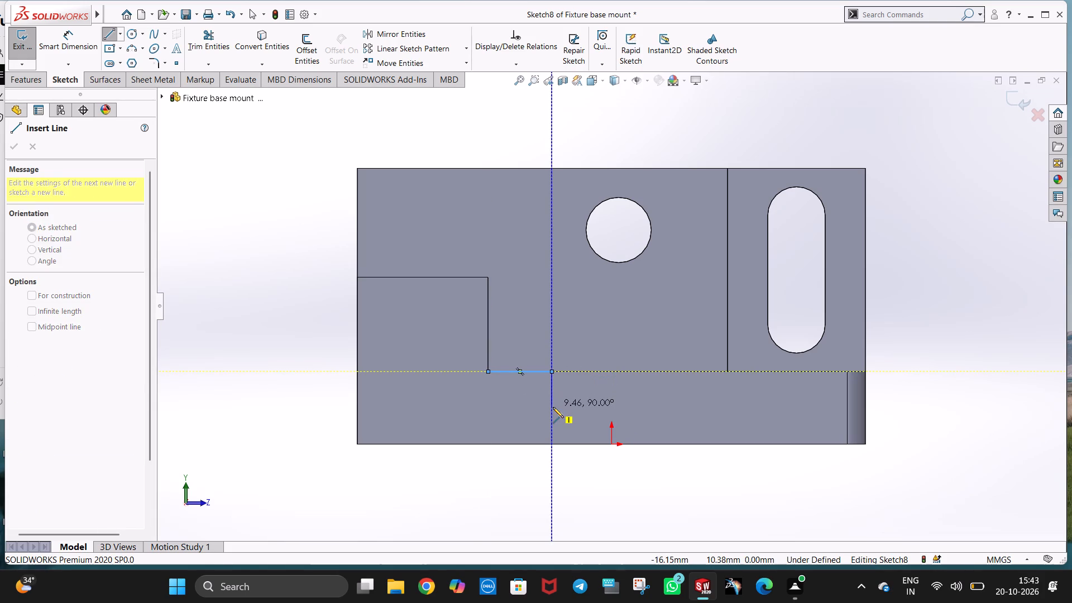
# Draw a vertical line down from the free end of the locating line and set its length to 10 mm.
pyautogui.click(553, 407)
pyautogui.write('10')
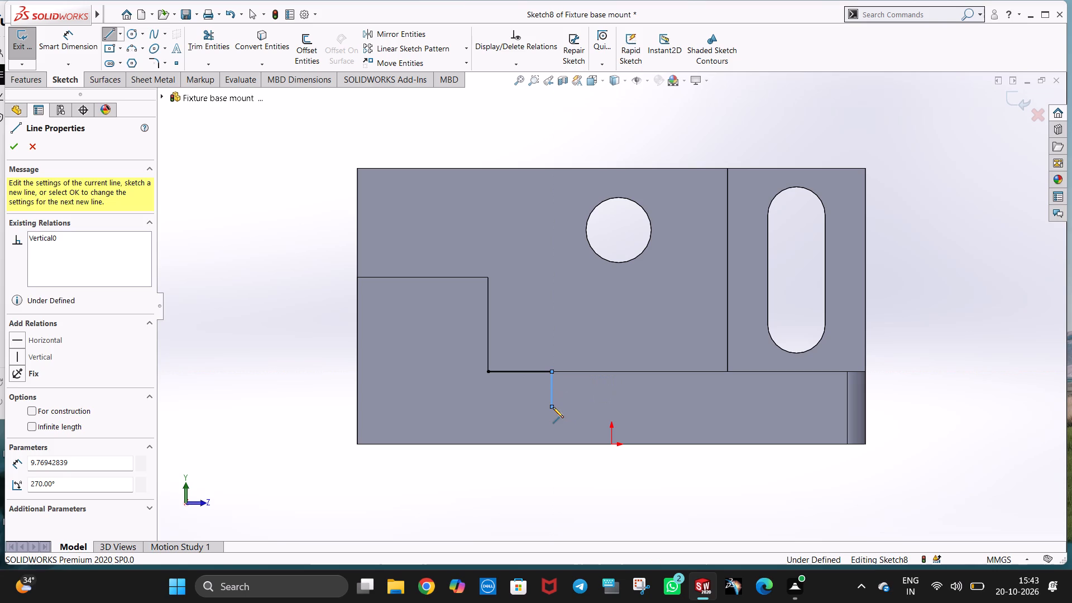
pyautogui.press('Escape')
pyautogui.click(549, 385)
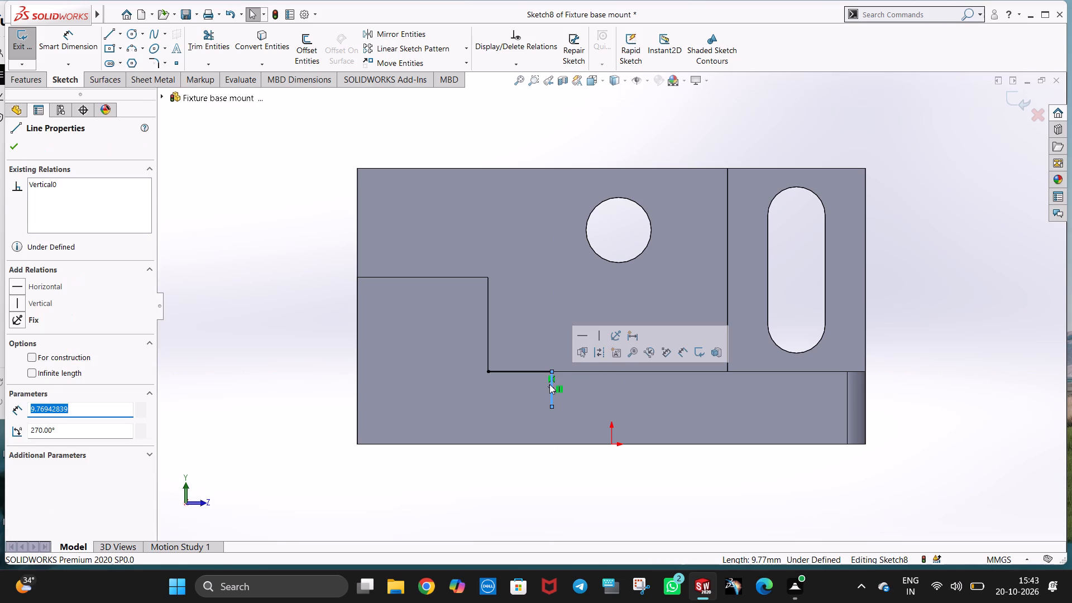
pyautogui.write('10')
pyautogui.press('Return')
pyautogui.click(314, 213)
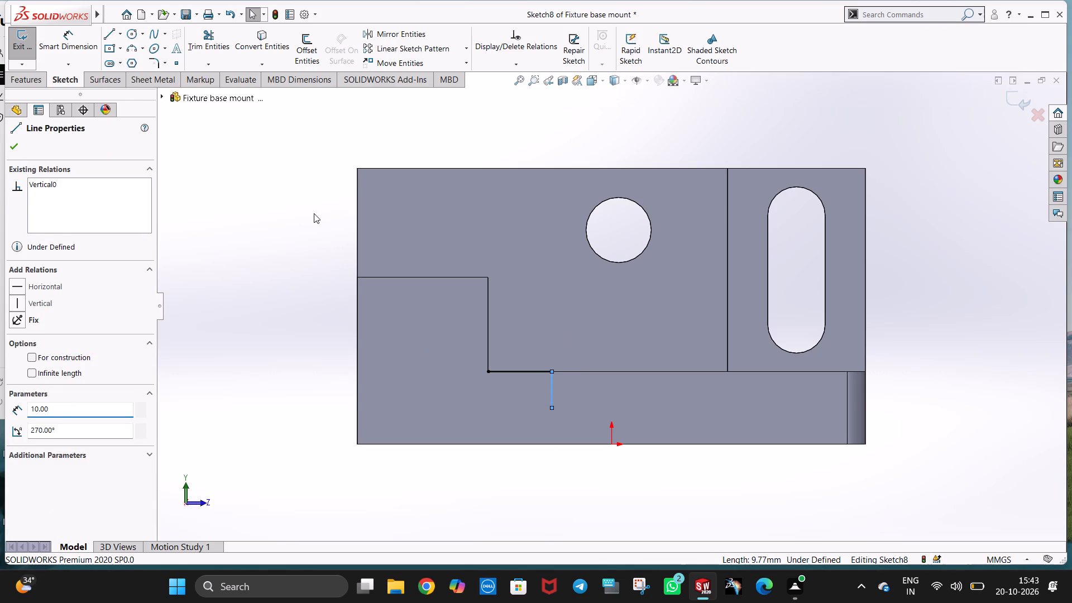
# Complete a rectangle 30 mm wide and 10 mm deep from the vertical line, closing it along the base's top edge.
pyautogui.click(108, 35)
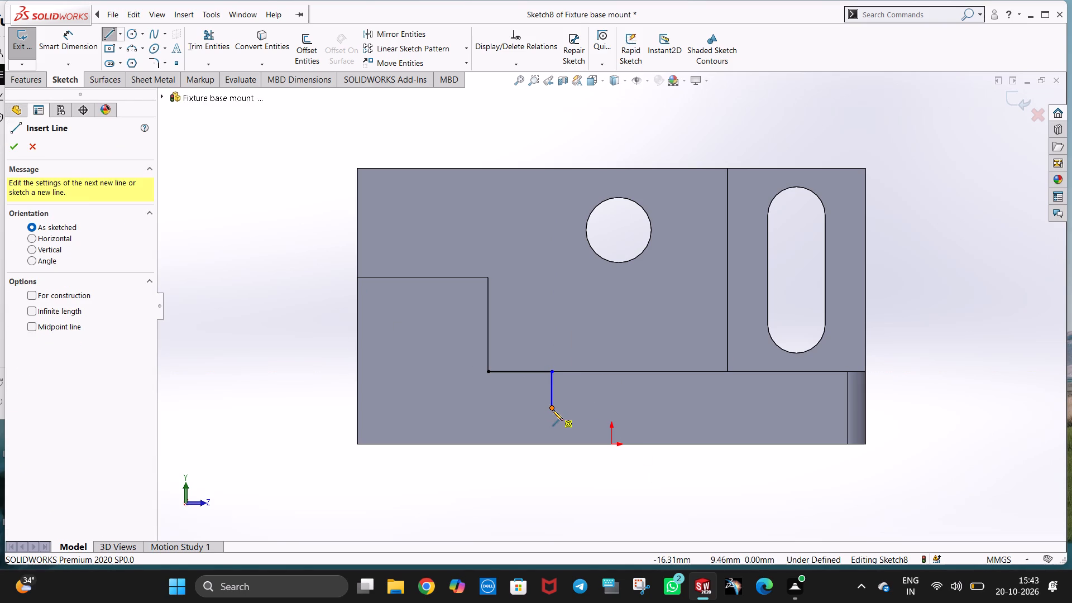
pyautogui.click(552, 408)
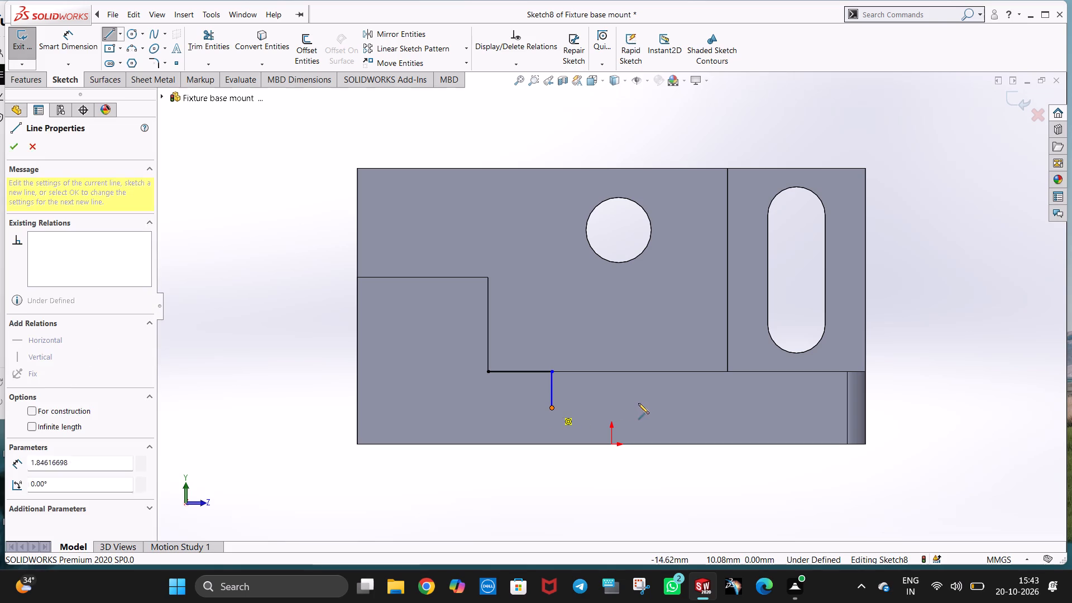
pyautogui.click(668, 406)
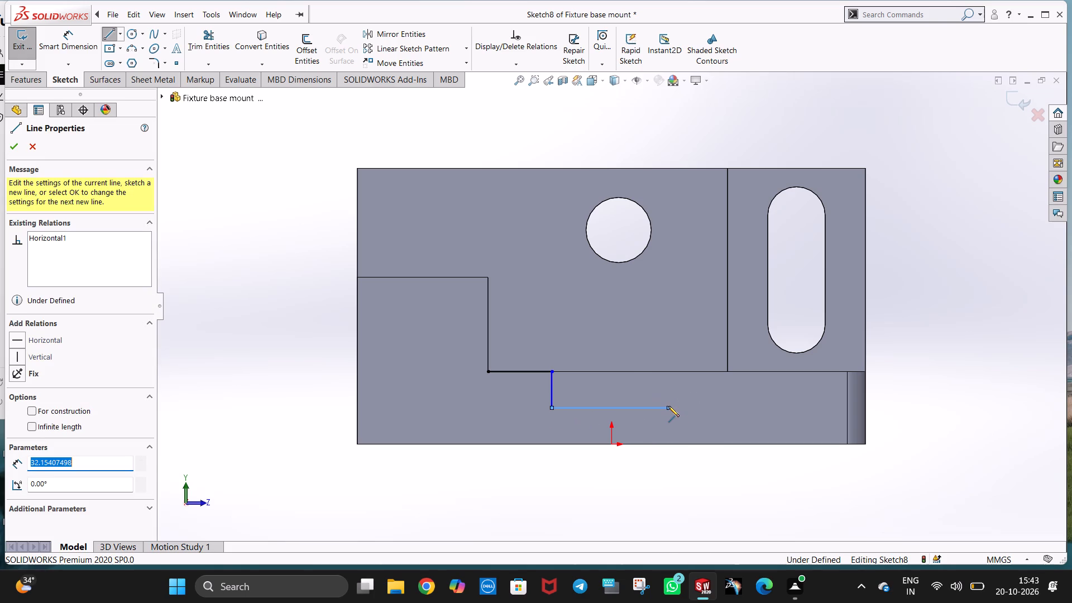
pyautogui.write('30')
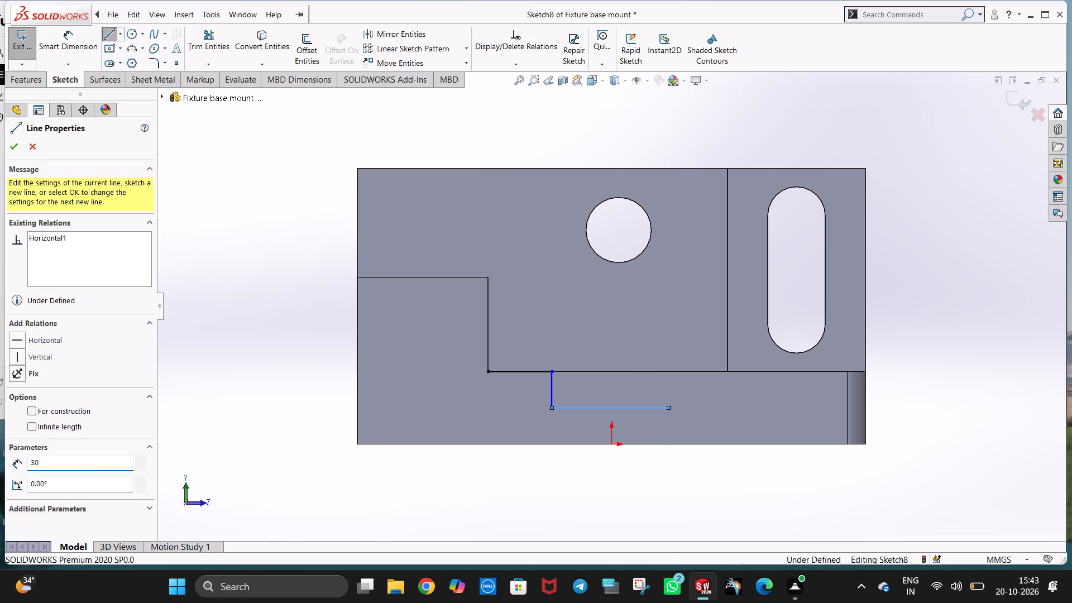
pyautogui.press('Return')
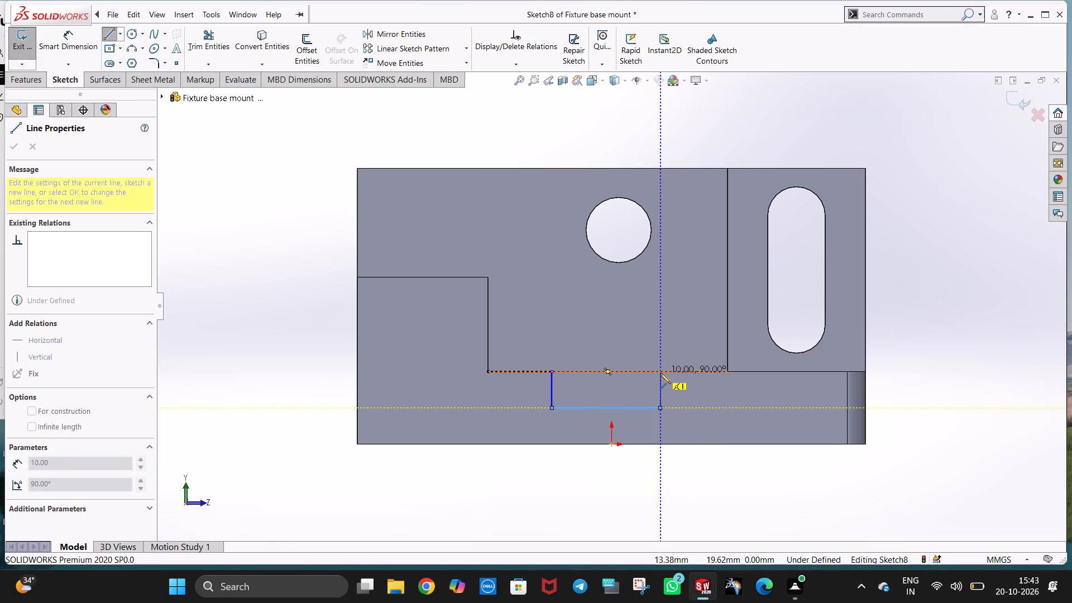
pyautogui.click(662, 371)
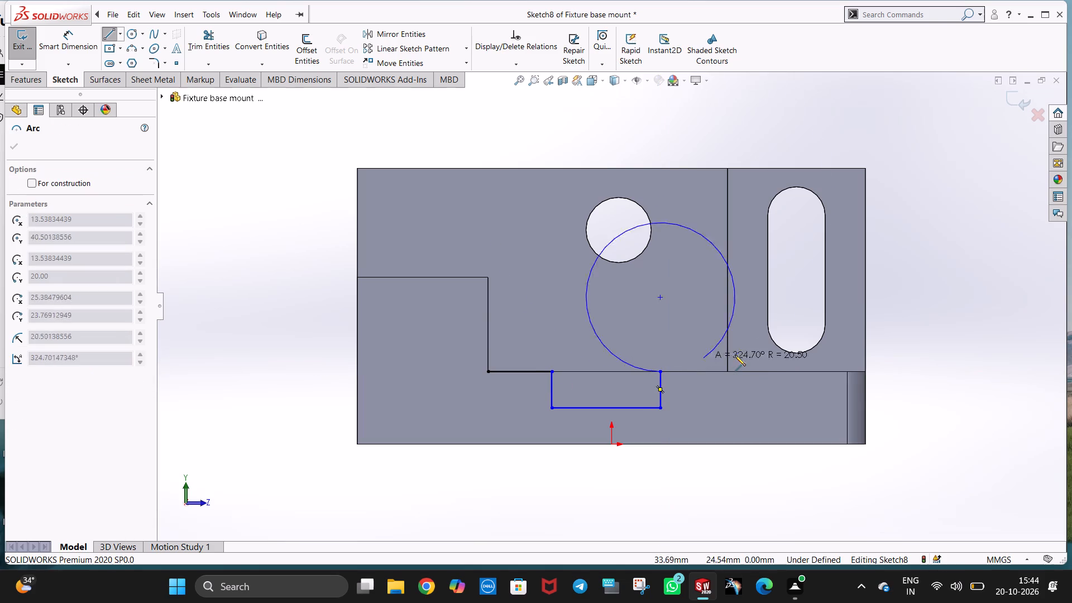
pyautogui.press('Escape')
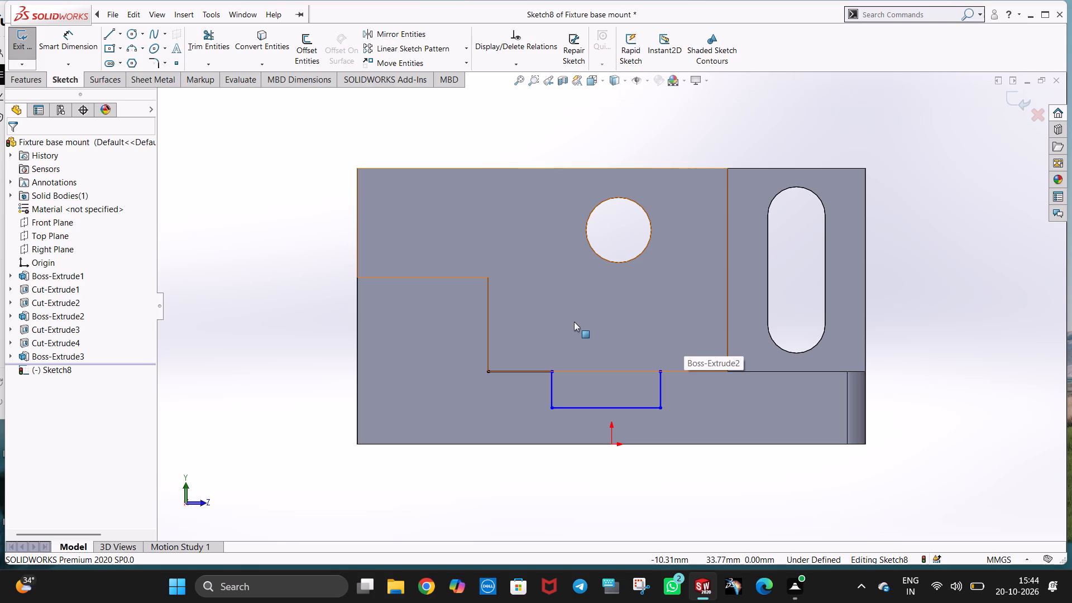
pyautogui.click(112, 32)
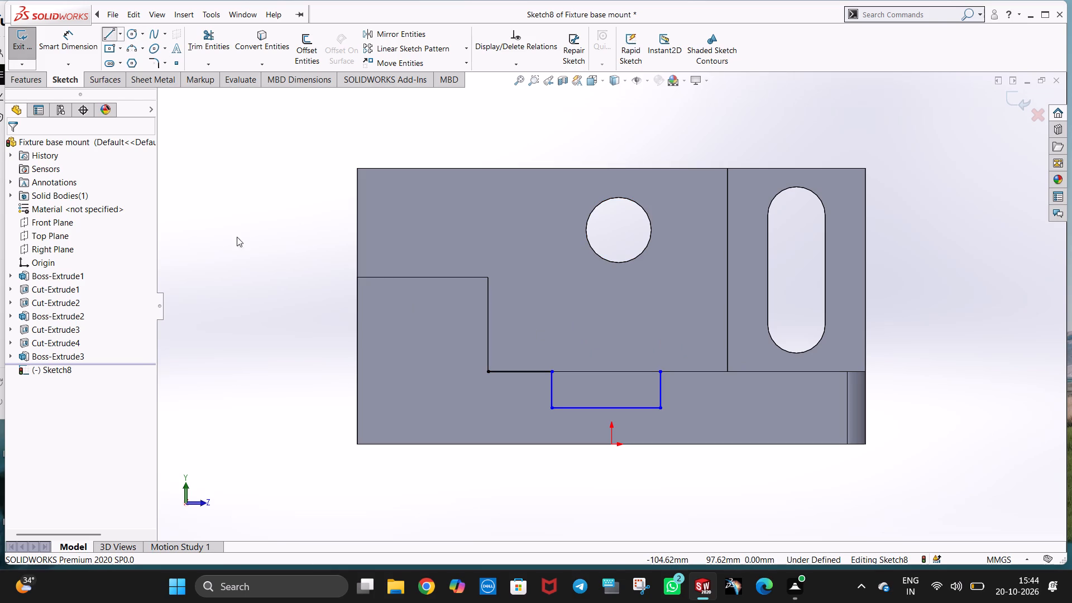
pyautogui.click(551, 371)
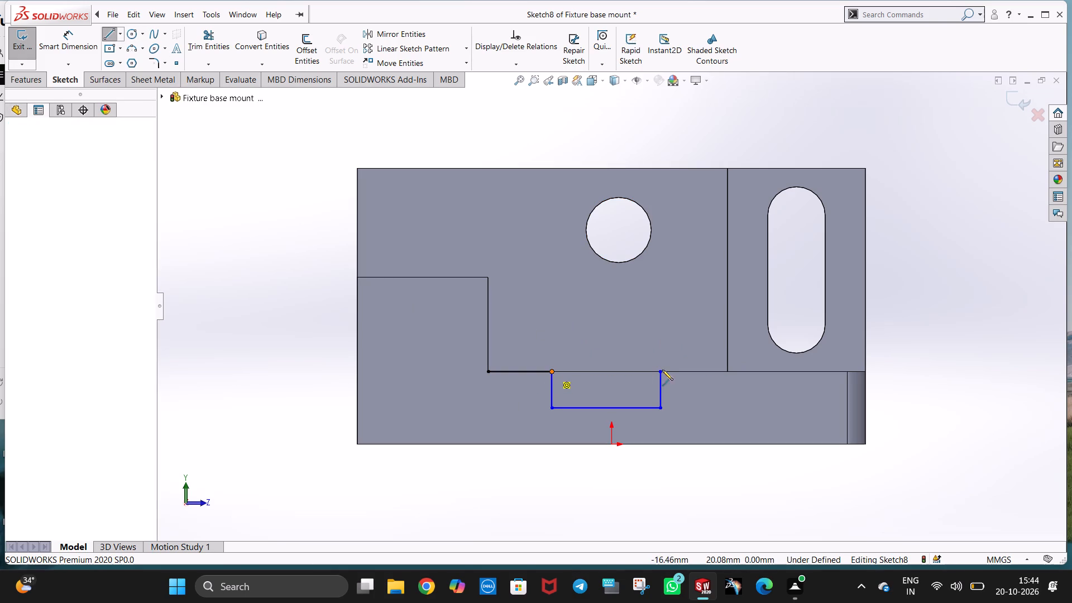
pyautogui.click(661, 372)
pyautogui.press('Escape')
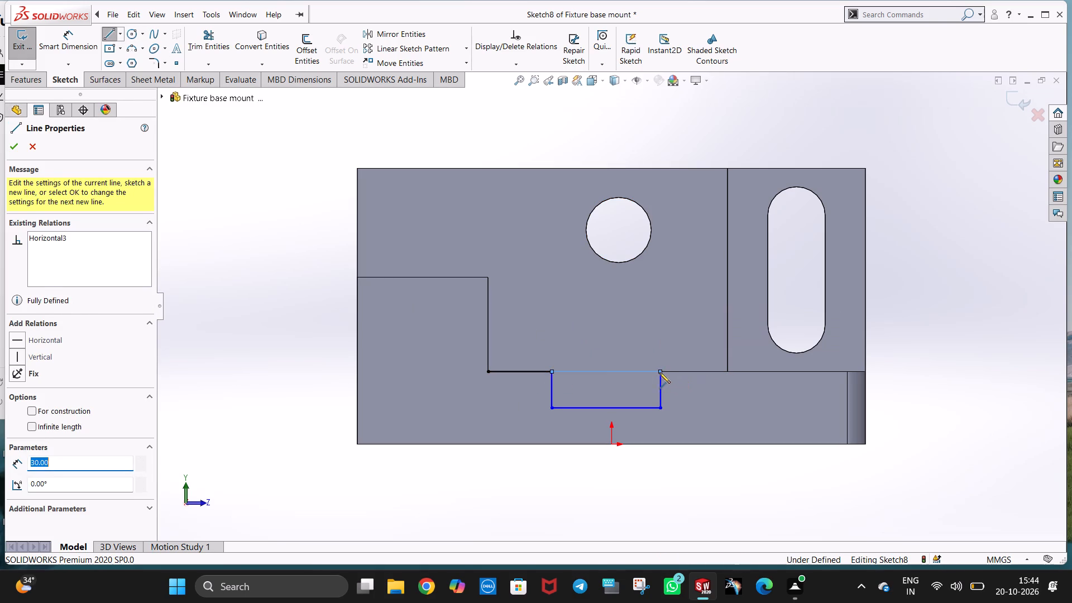
pyautogui.press('Escape')
pyautogui.press('Escape')
# Delete the locating line between the end block's corner and the rectangle.
pyautogui.click(534, 371)
pyautogui.press('Delete')
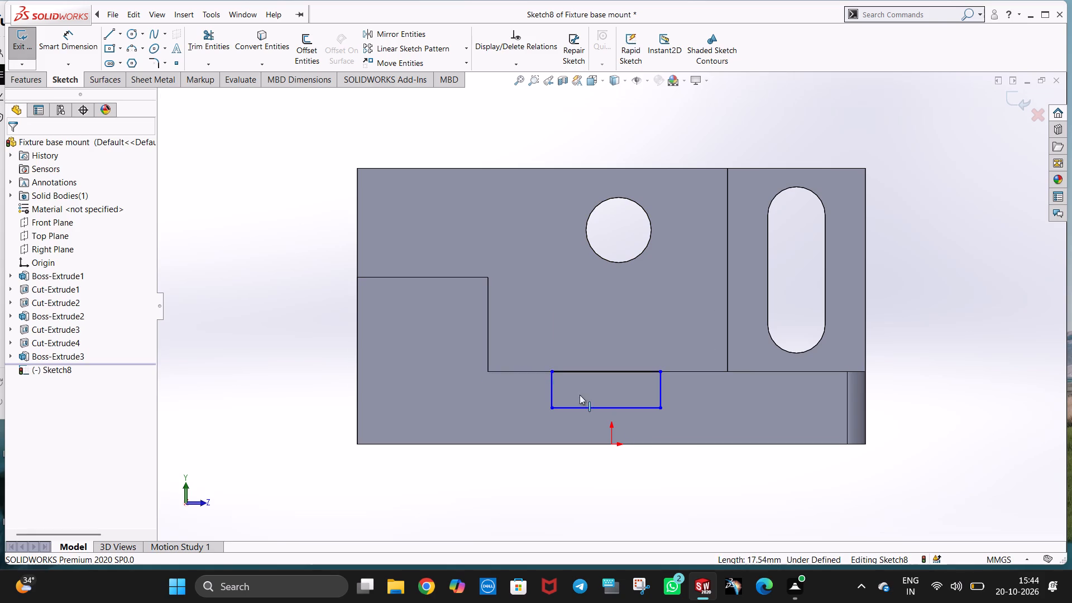
# Cut the rectangle into the base as a Blind Extruded Cut 22 mm deep to form an open pocket.
pyautogui.moveTo(727, 454); pyautogui.dragTo(693, 485, button='middle')
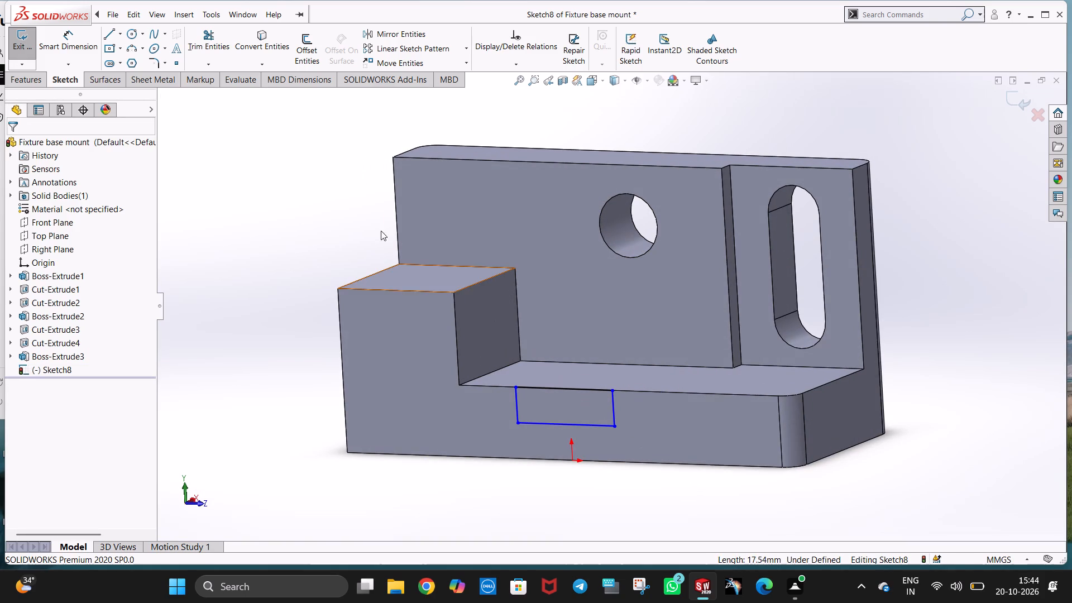
pyautogui.click(35, 85)
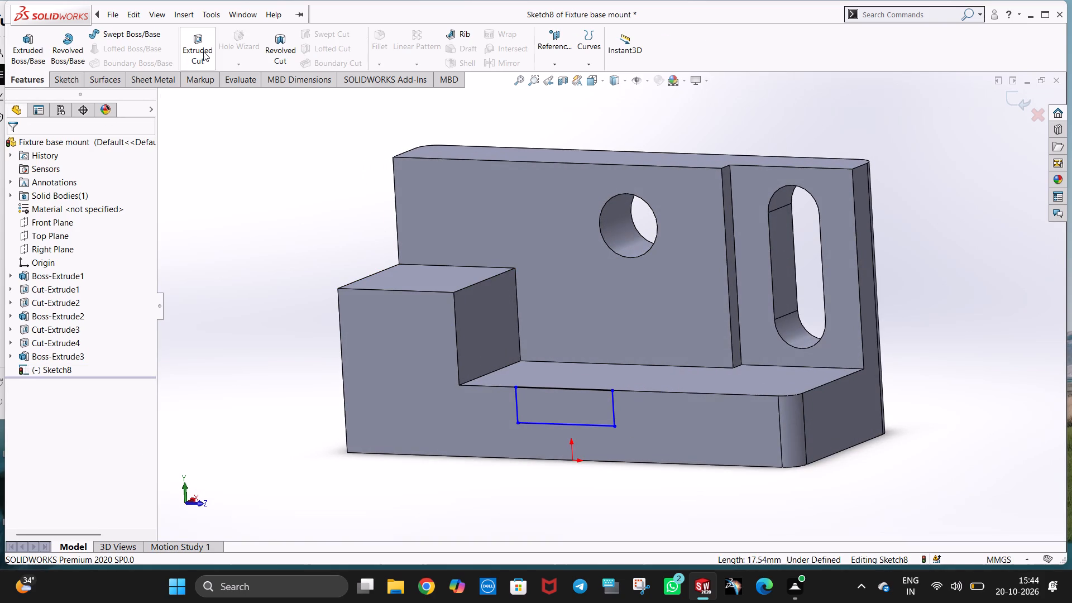
pyautogui.click(203, 51)
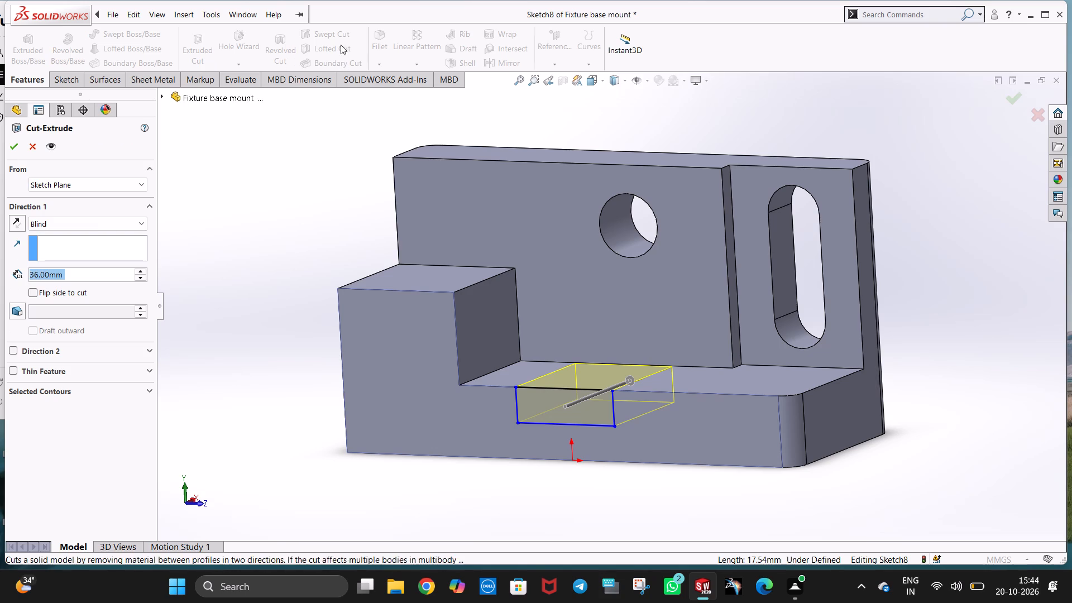
pyautogui.scroll(1, 341, 40)
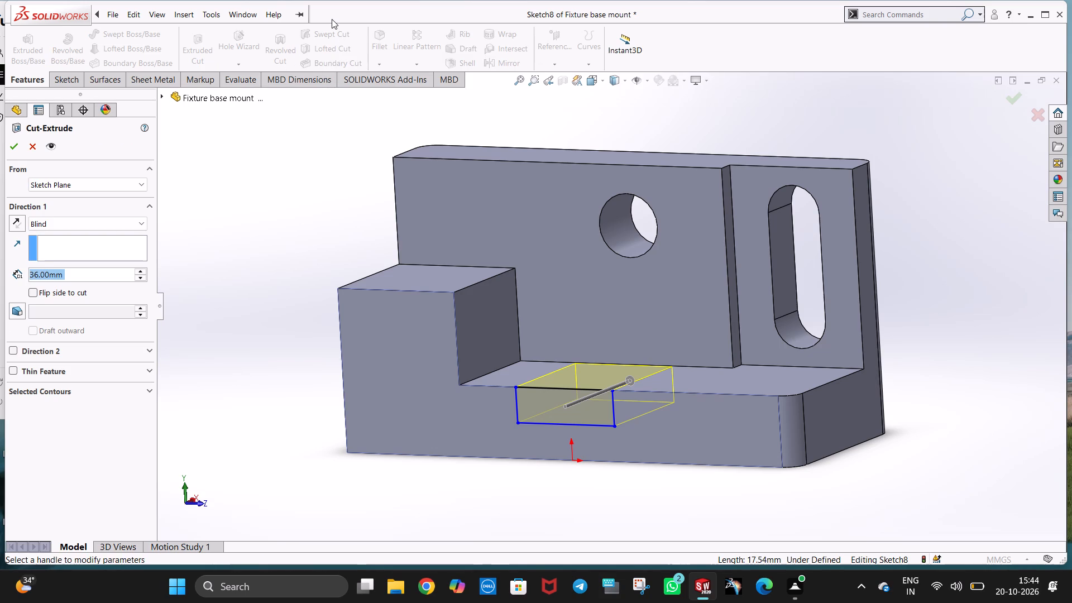
pyautogui.moveTo(332, 19); pyautogui.dragTo(319, 56, button='middle')
pyautogui.moveTo(430, 170); pyautogui.dragTo(427, 210, button='middle')
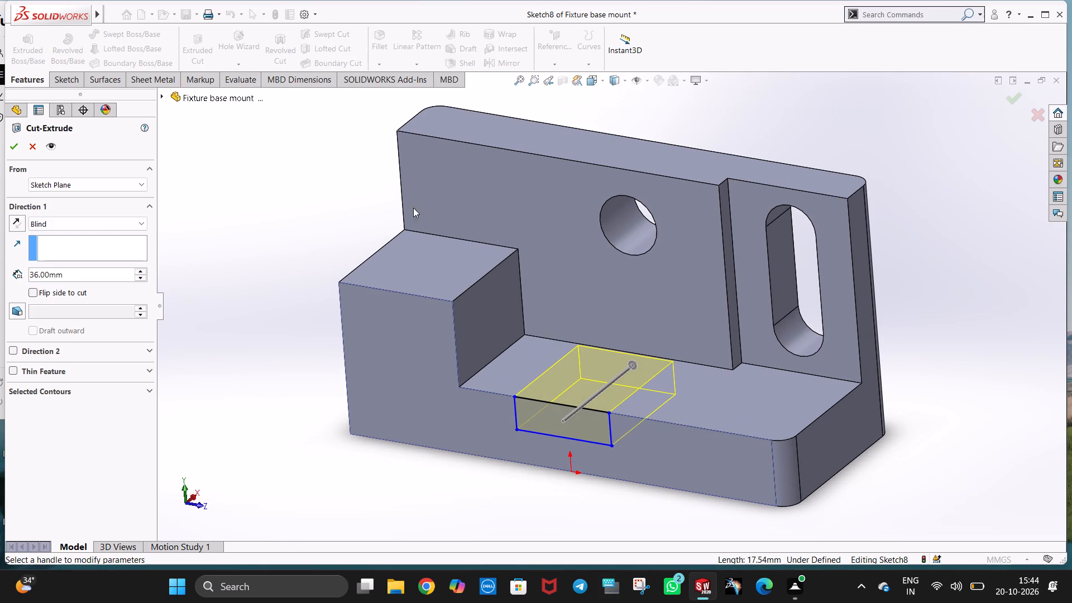
pyautogui.click(79, 276)
pyautogui.press('BackSpace')
pyautogui.press('BackSpace')
pyautogui.press('BackSpace')
pyautogui.press('BackSpace')
pyautogui.press('BackSpace')
pyautogui.press('BackSpace')
pyautogui.press('BackSpace')
pyautogui.press('BackSpace')
pyautogui.press('BackSpace')
pyautogui.press('BackSpace')
pyautogui.press('BackSpace')
pyautogui.press('BackSpace')
pyautogui.press('BackSpace')
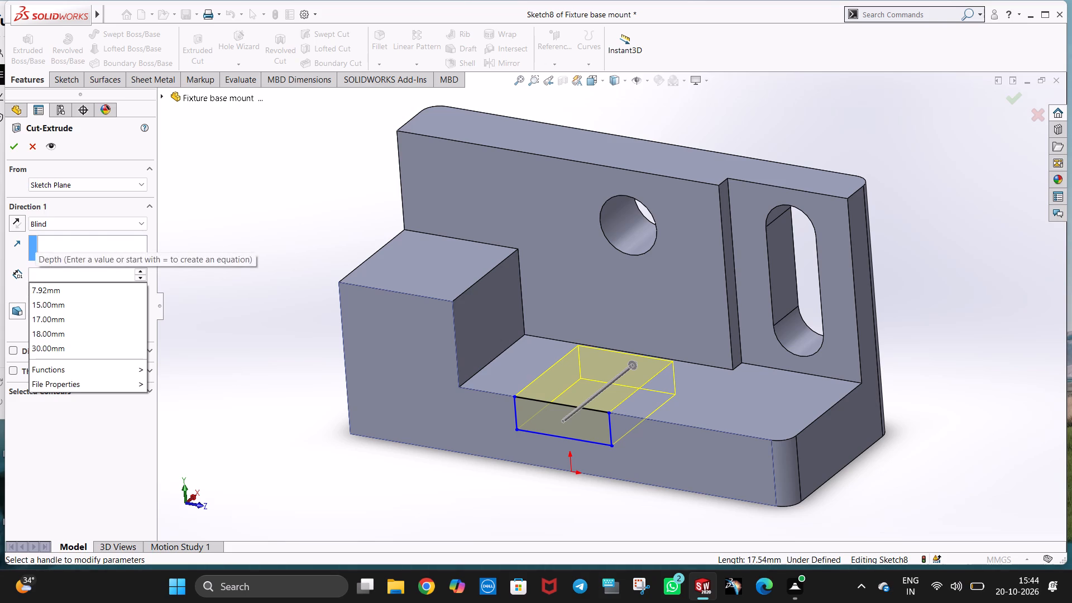
pyautogui.write('22')
pyautogui.press('Return')
pyautogui.click(14, 145)
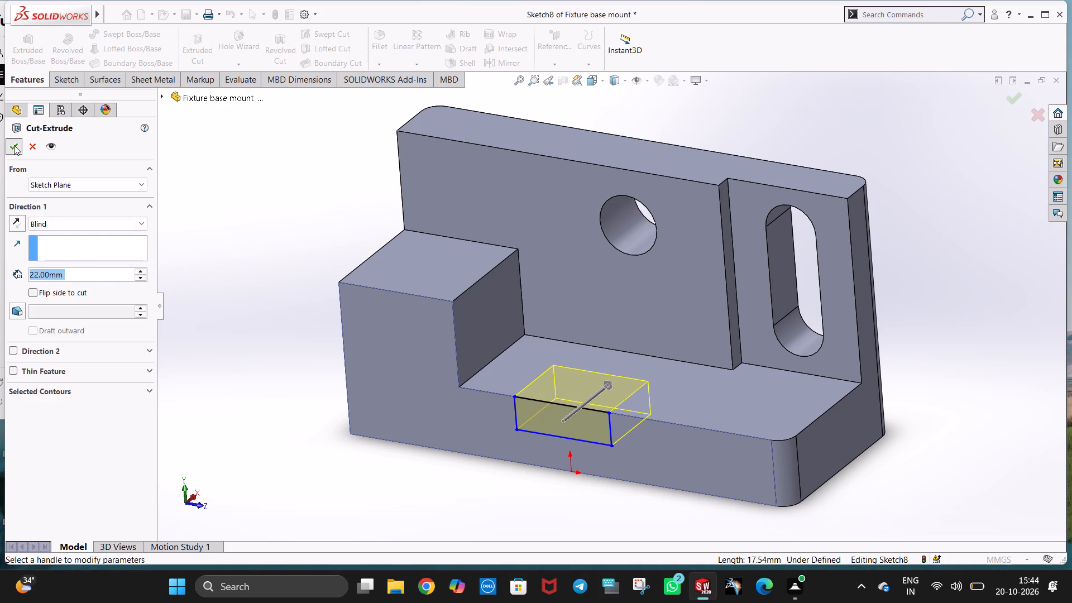
pyautogui.click(500, 463)
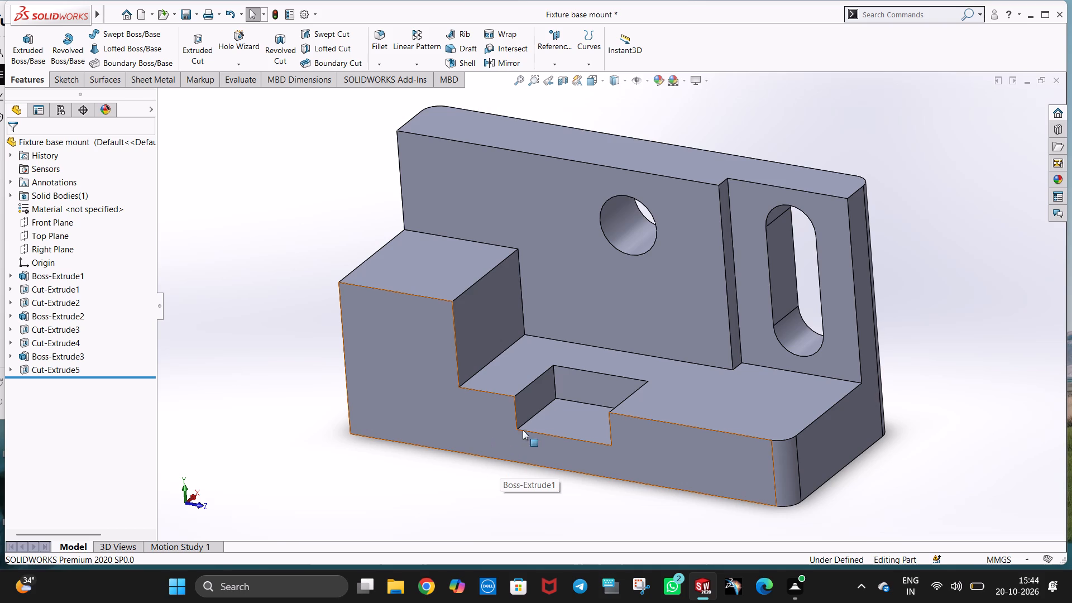
# Sketch a circle of 6 mm radius near the middle of the pocket's floor.
pyautogui.rightClick(586, 415)
pyautogui.click(615, 323)
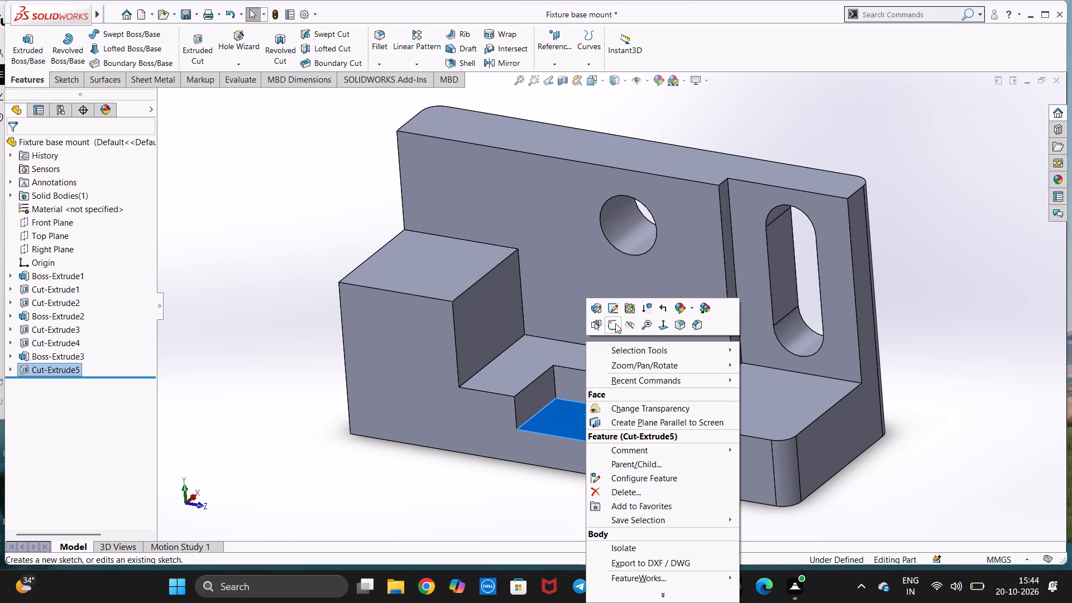
pyautogui.hotkey('ctrl', '8')
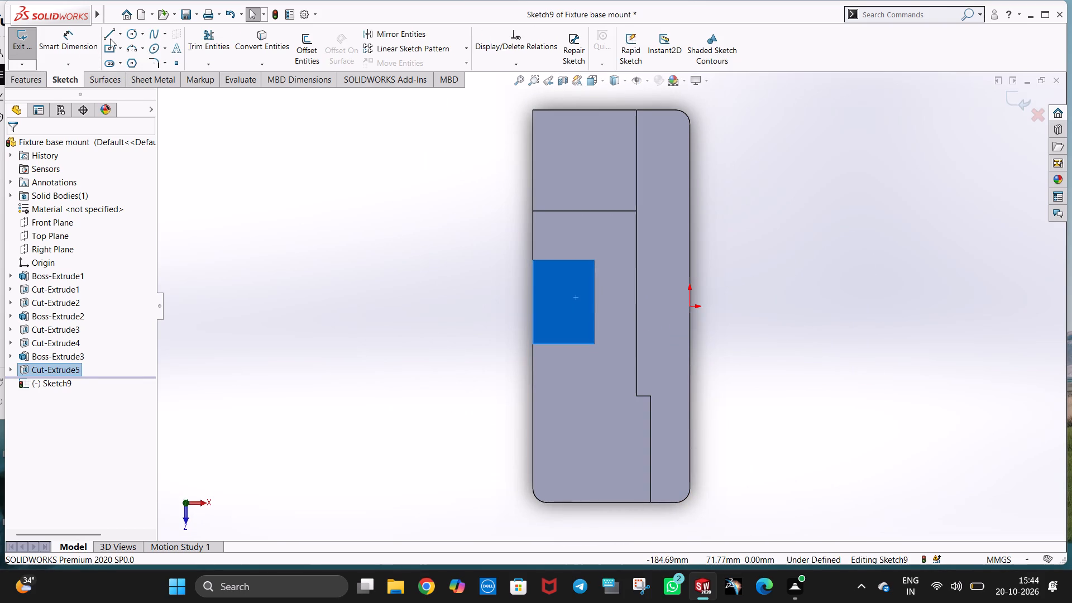
pyautogui.click(129, 35)
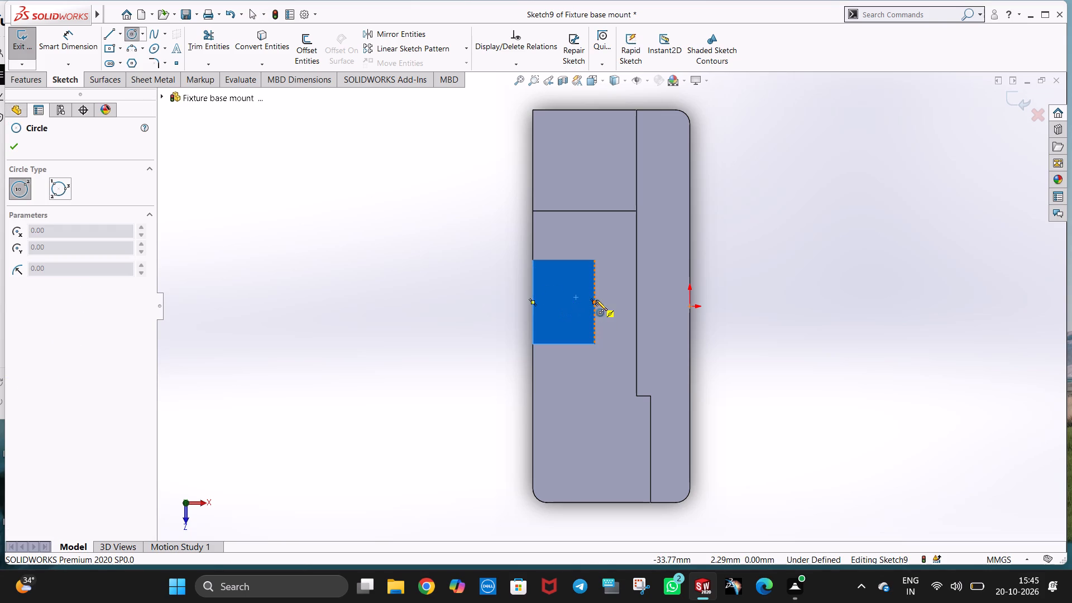
pyautogui.click(564, 303)
pyautogui.click(566, 324)
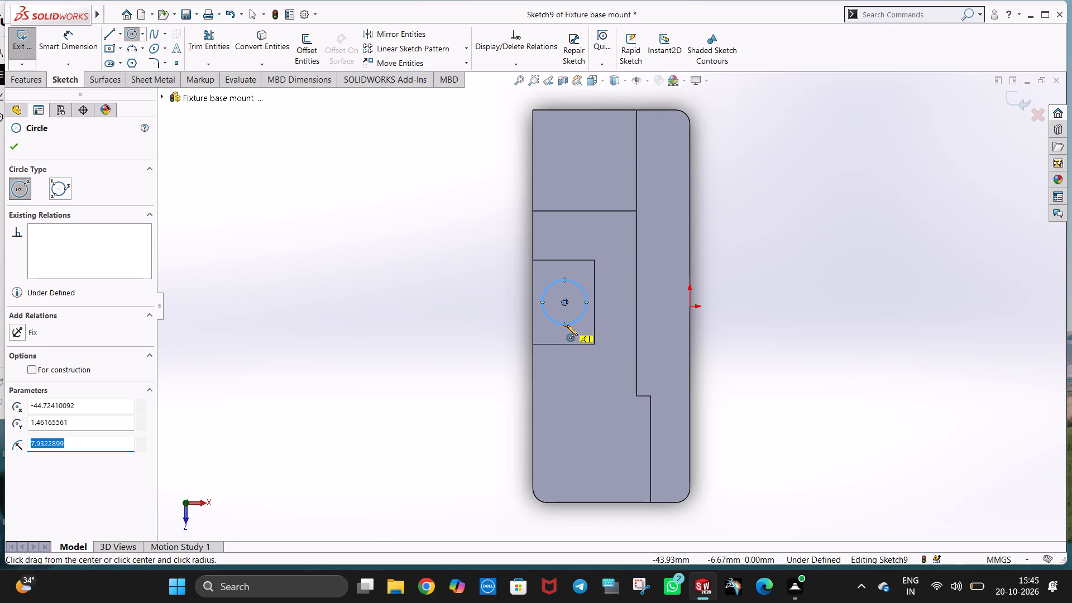
pyautogui.press('6')
pyautogui.press('Return')
pyautogui.press('Escape')
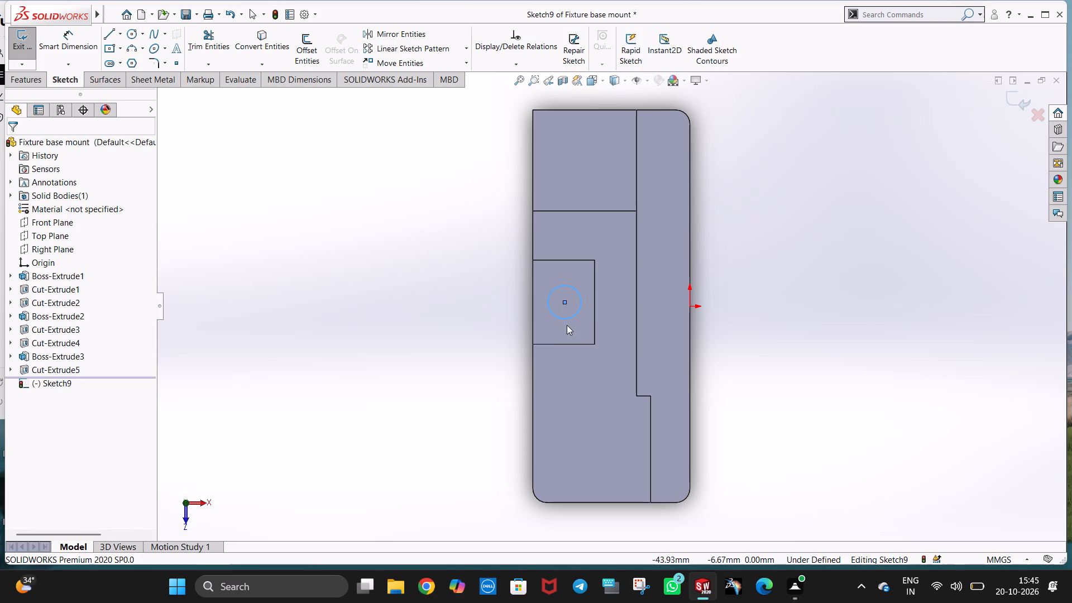
pyautogui.press('Escape')
pyautogui.click(468, 251)
pyautogui.click(26, 75)
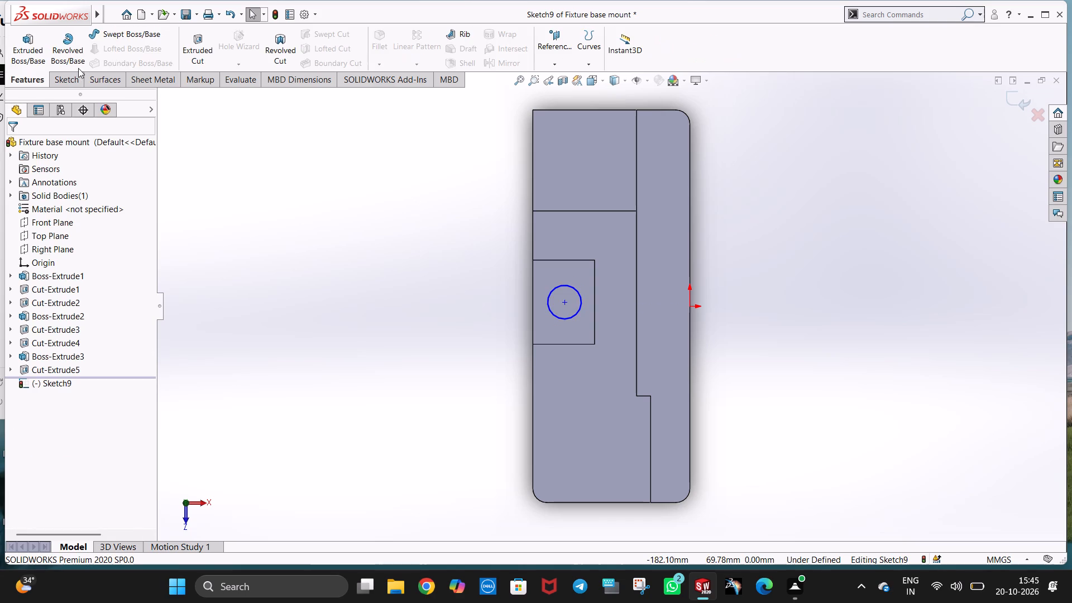
# Cut the circle into the pocket's floor as a Blind Extruded Cut 22 mm deep.
pyautogui.click(195, 56)
pyautogui.scroll(2, 476, 381)
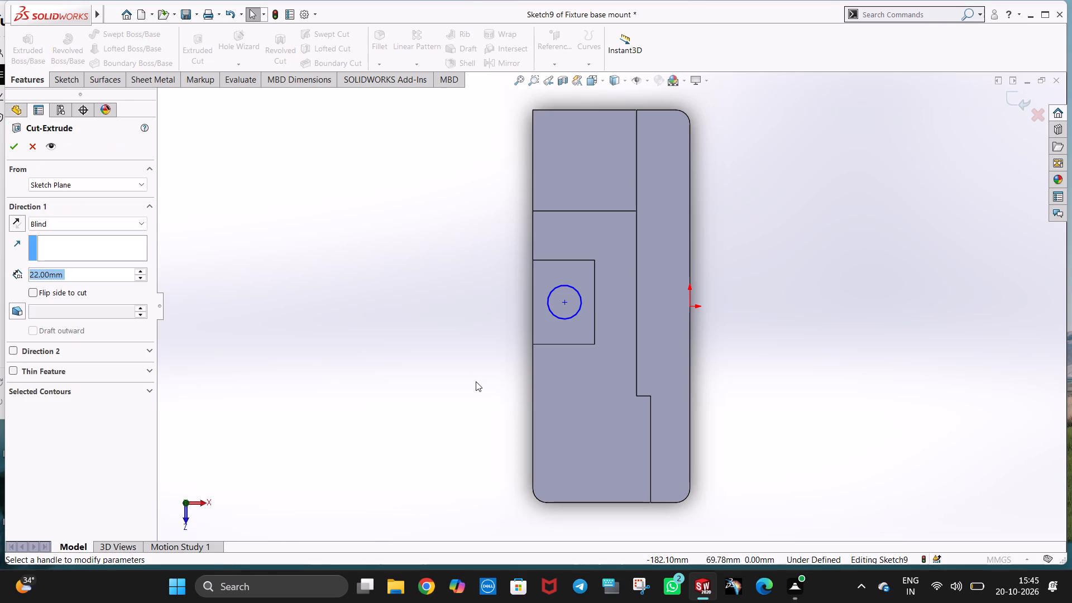
pyautogui.moveTo(503, 415); pyautogui.dragTo(583, 424, button='middle')
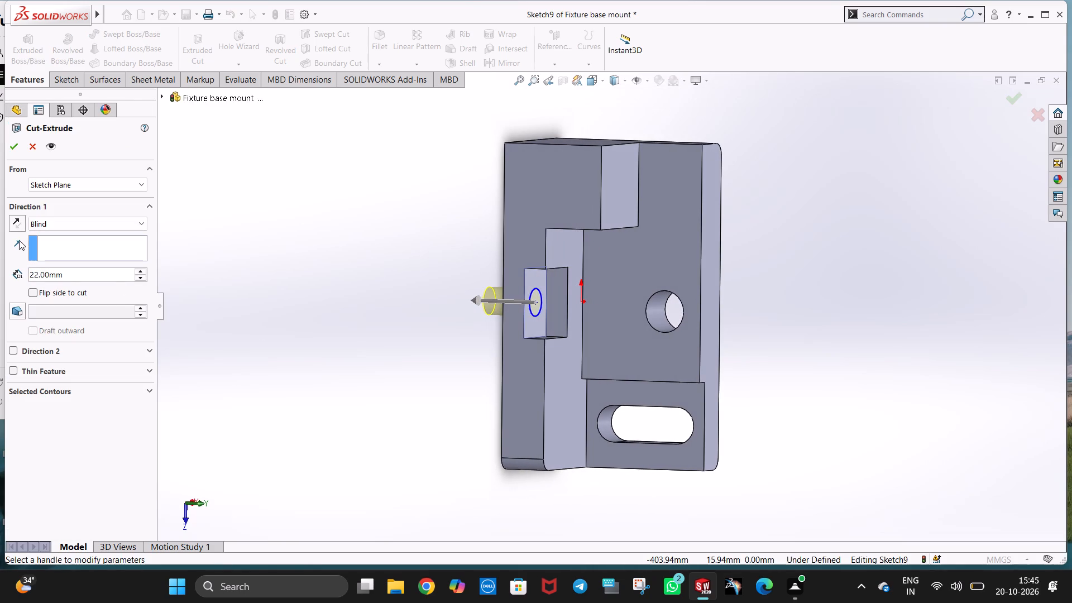
pyautogui.click(16, 145)
pyautogui.hotkey('ctrl', '7')
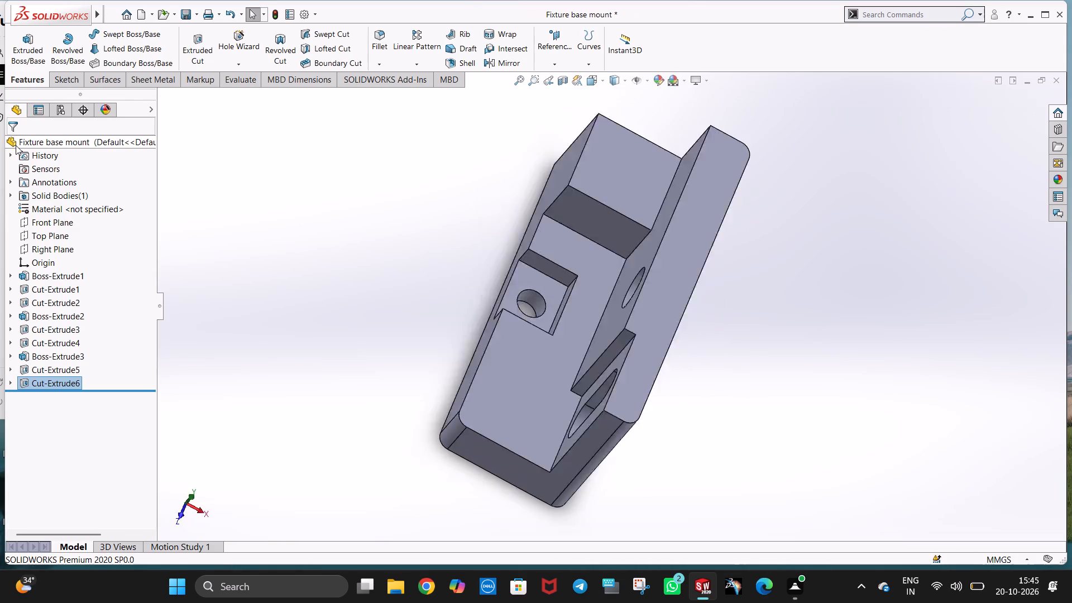
# Start a sketch on the end block's face beside the pocket and draw a horizontal centerline across its full width at mid-height.
pyautogui.moveTo(515, 490); pyautogui.dragTo(558, 490, button='middle')
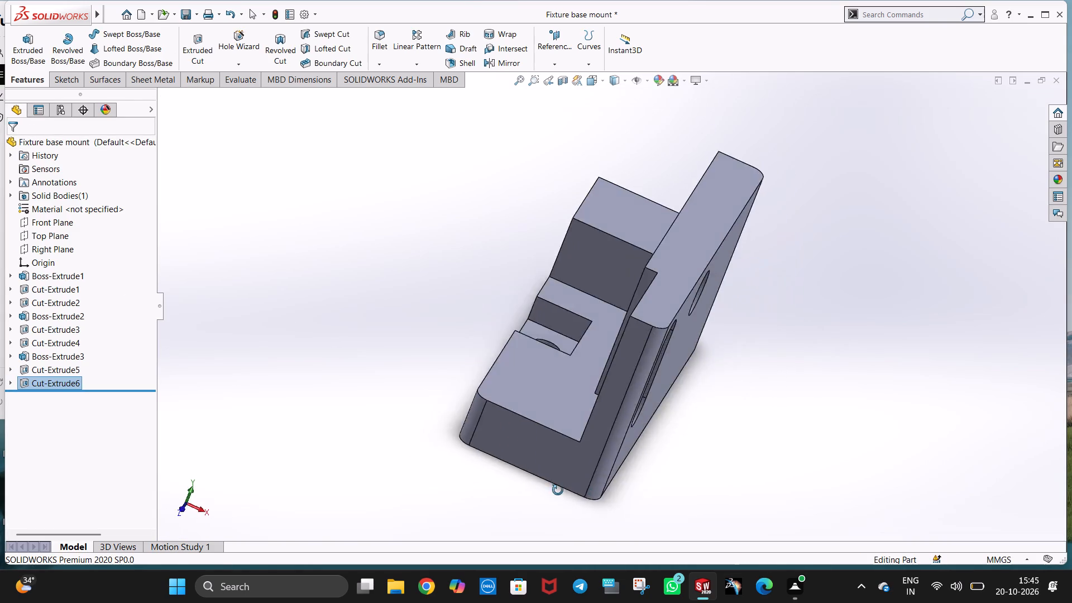
pyautogui.moveTo(558, 490); pyautogui.dragTo(688, 485, button='middle')
pyautogui.moveTo(473, 328); pyautogui.dragTo(484, 485, button='middle')
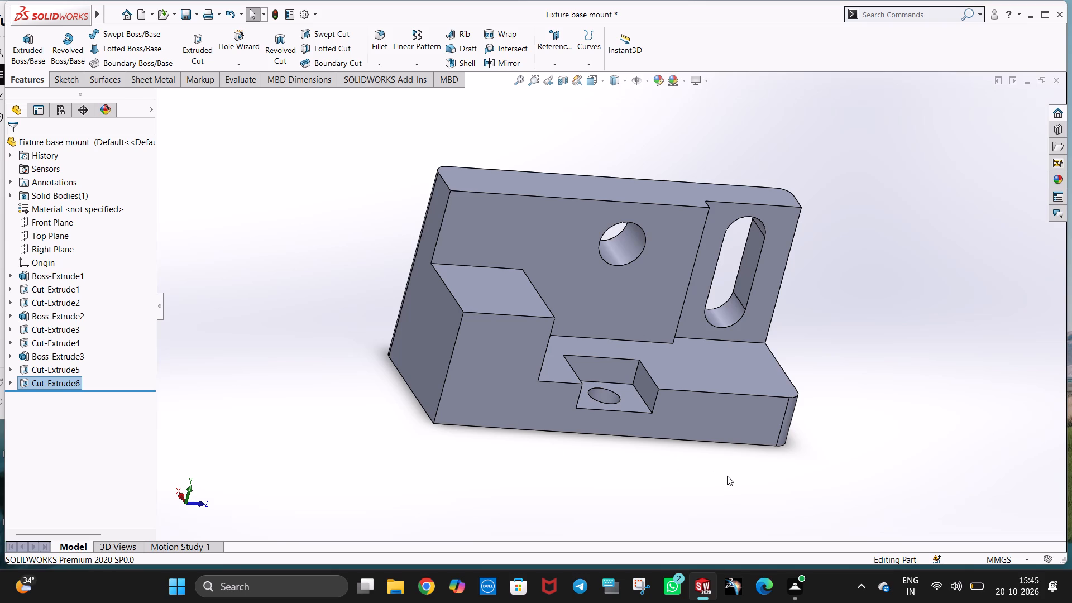
pyautogui.moveTo(695, 454); pyautogui.dragTo(669, 438, button='middle')
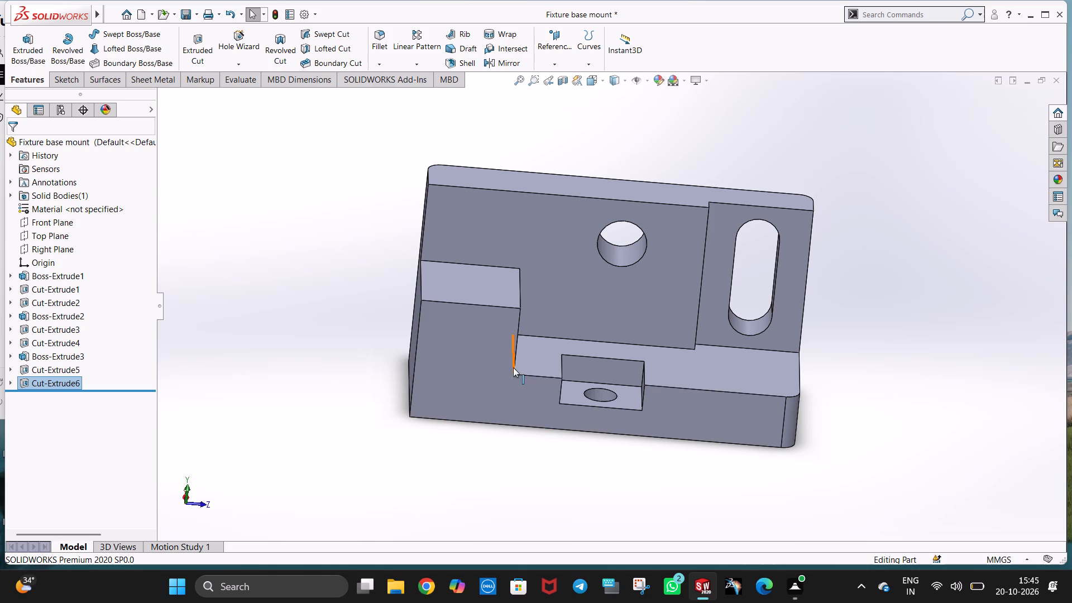
pyautogui.moveTo(519, 358); pyautogui.dragTo(466, 356, button='middle')
pyautogui.rightClick(510, 343)
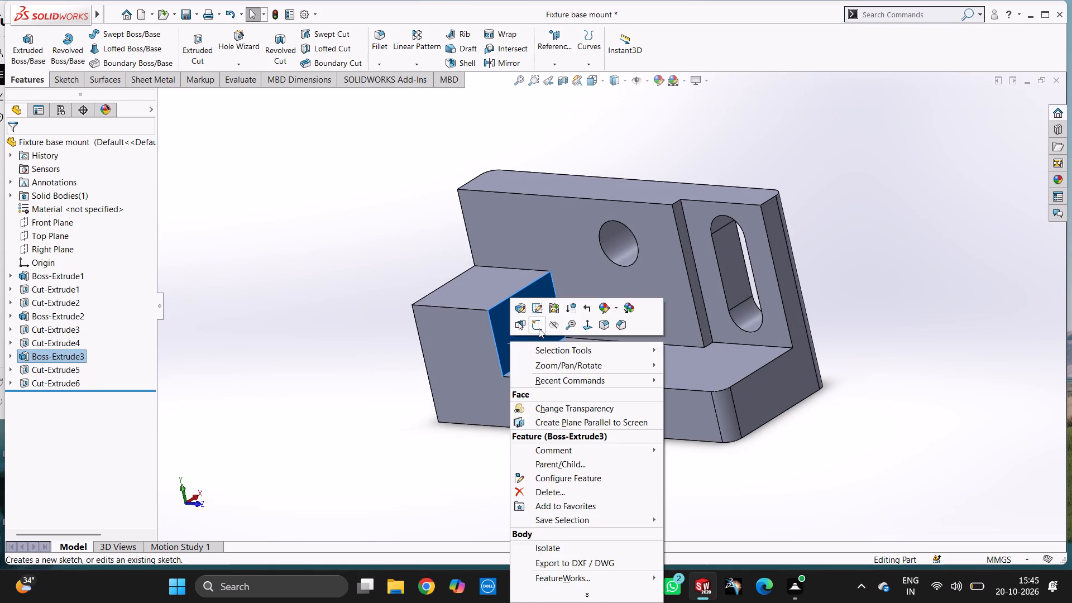
pyautogui.click(539, 328)
pyautogui.hotkey('ctrl', '8')
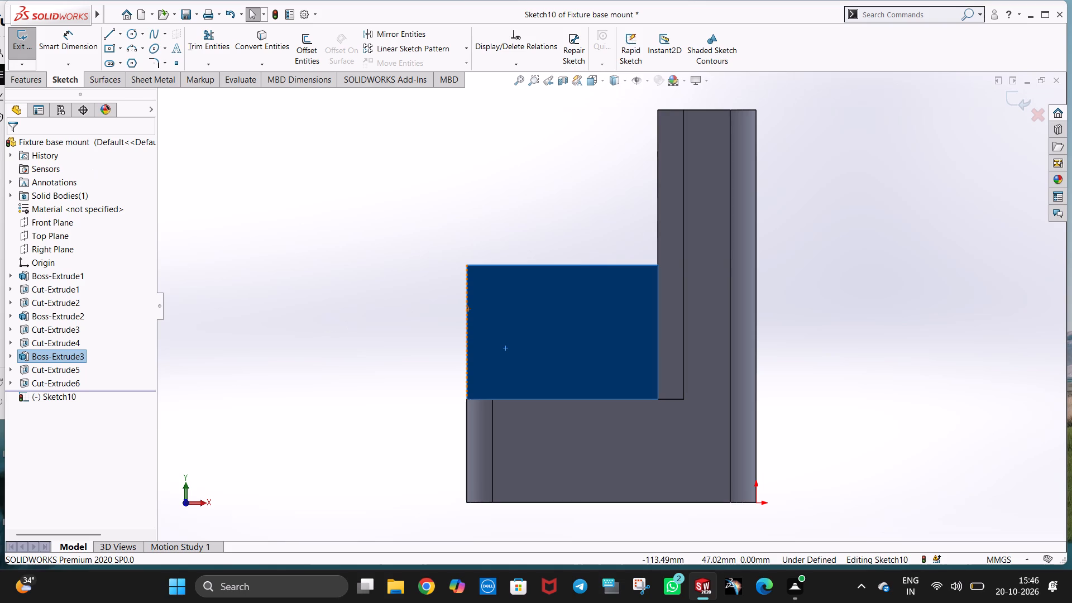
pyautogui.click(119, 36)
pyautogui.click(127, 61)
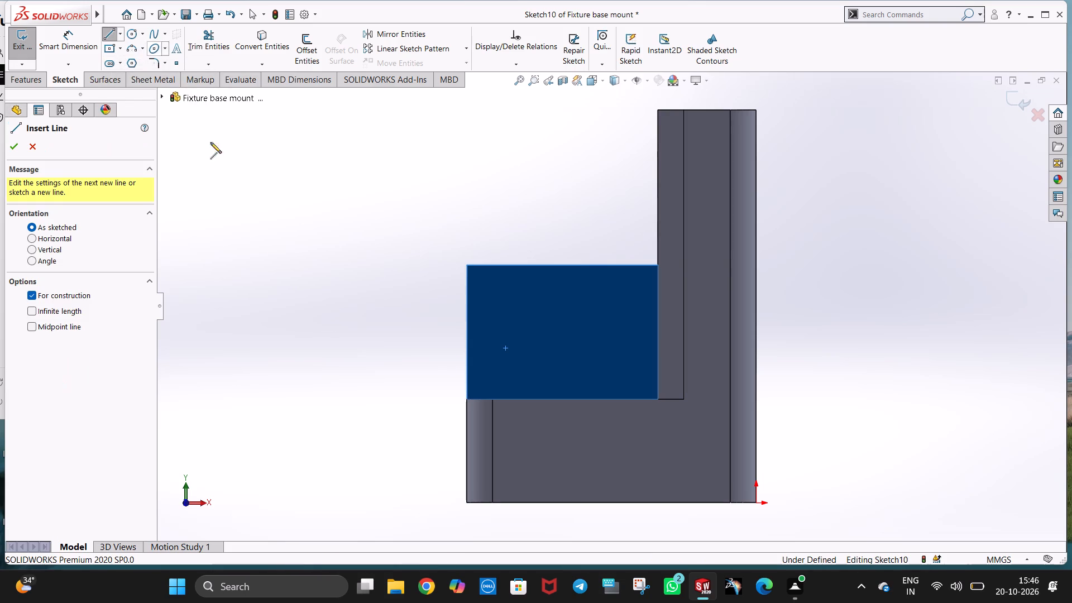
pyautogui.click(467, 331)
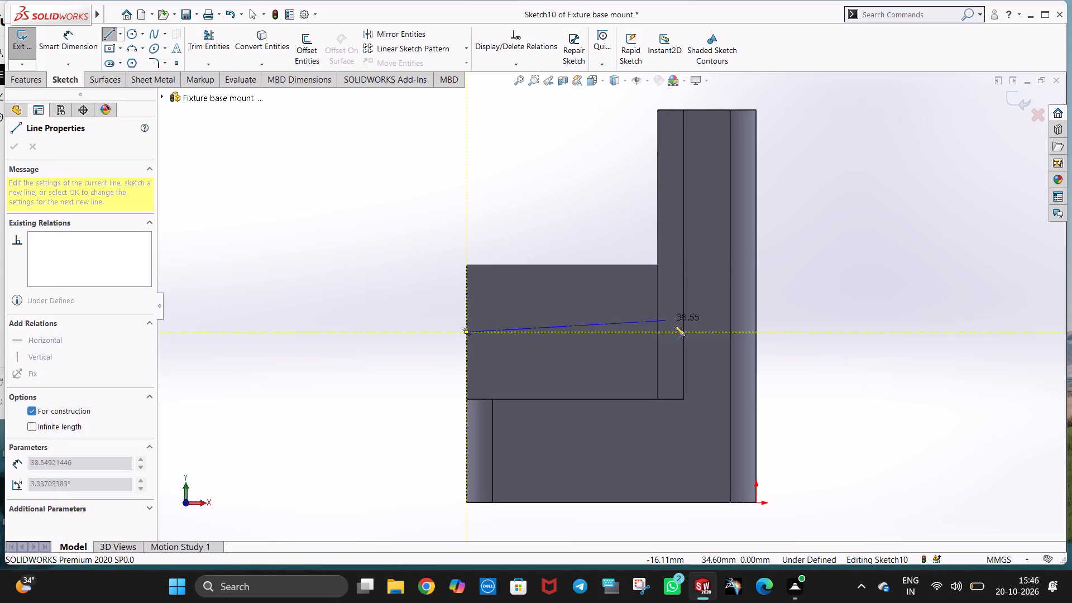
pyautogui.click(659, 333)
pyautogui.press('Escape')
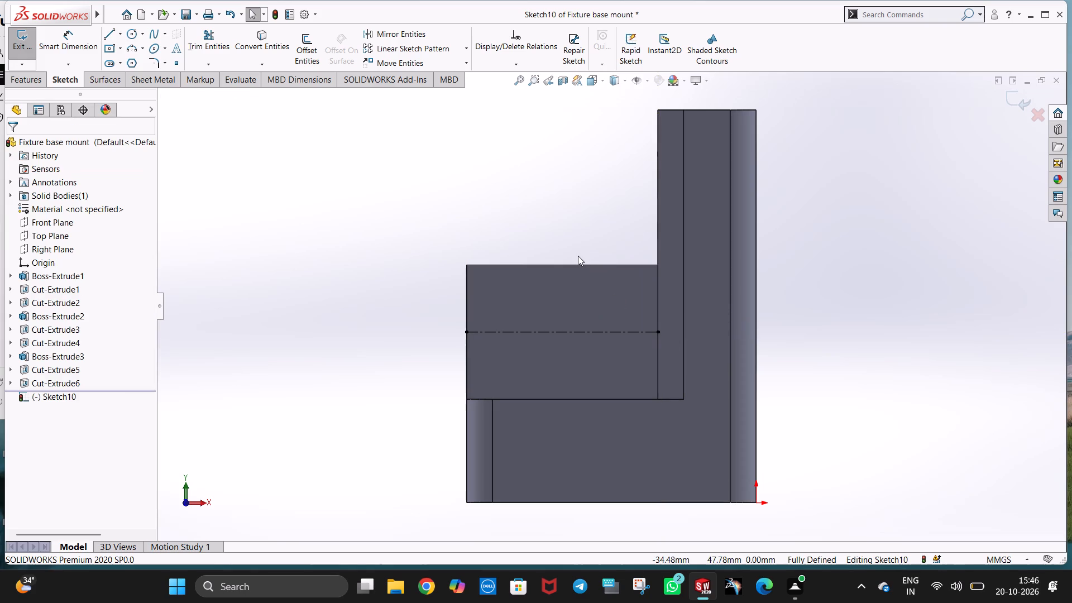
# Draw a second horizontal centerline about 9 mm long, inward from the full-width centerline's end at the upright wall.
pyautogui.click(578, 256)
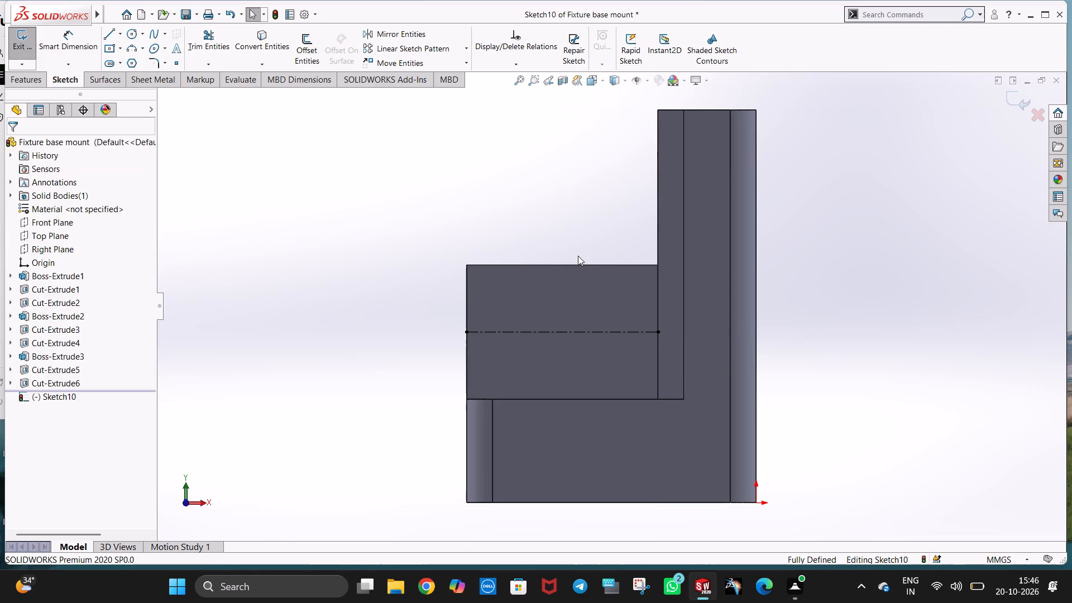
pyautogui.click(117, 35)
pyautogui.click(127, 61)
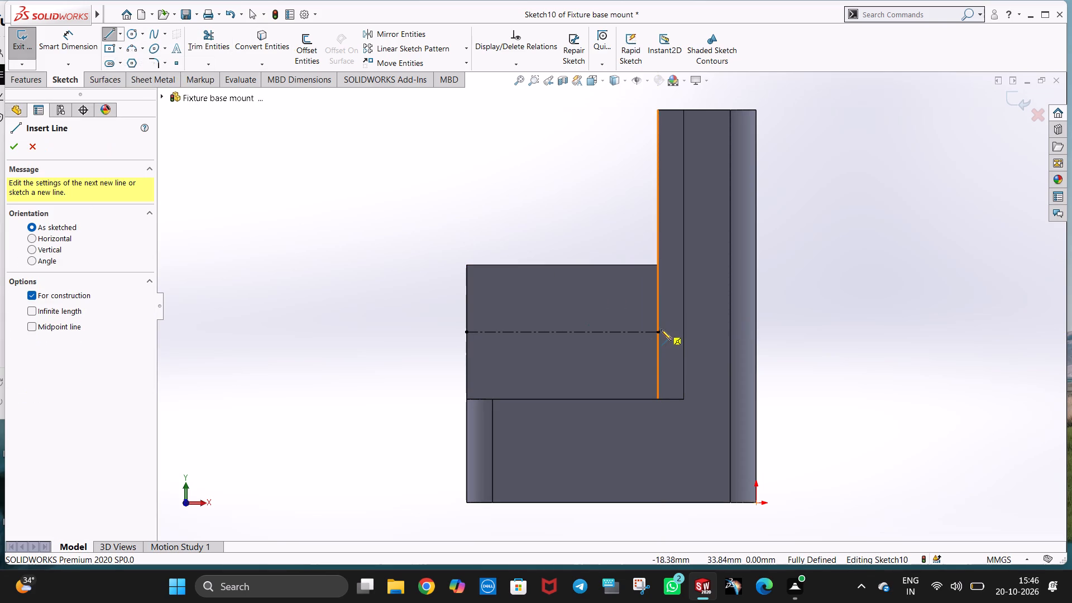
pyautogui.click(659, 332)
pyautogui.click(612, 333)
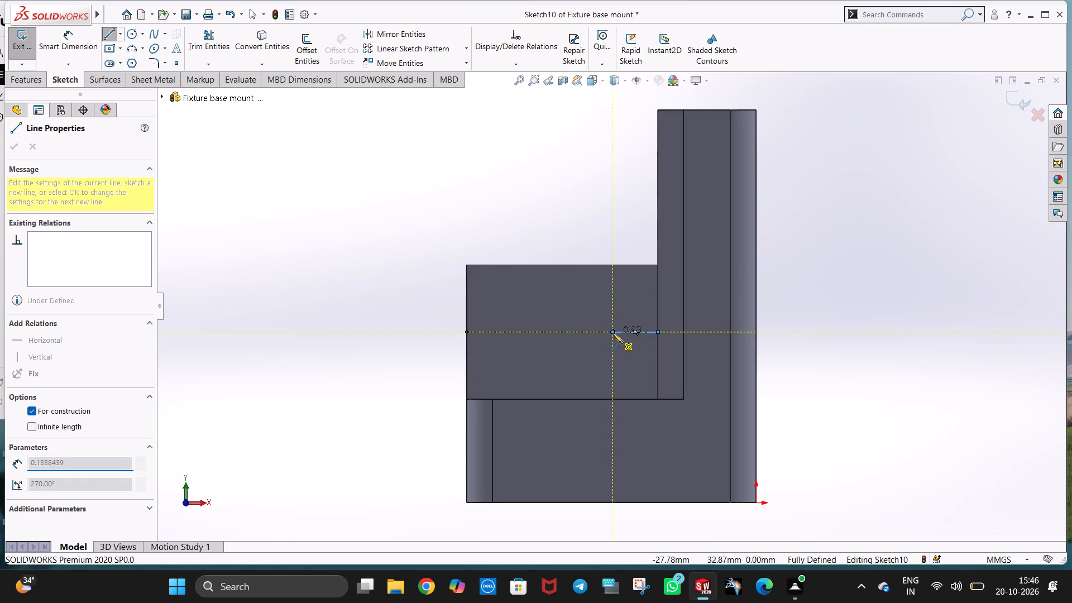
pyautogui.press('Escape')
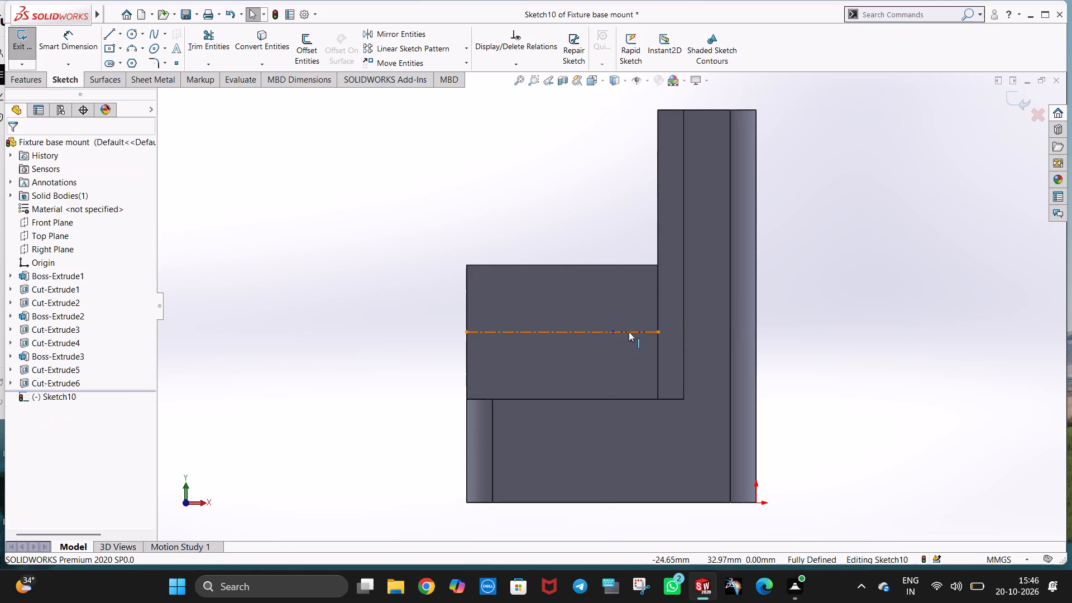
pyautogui.press('Escape')
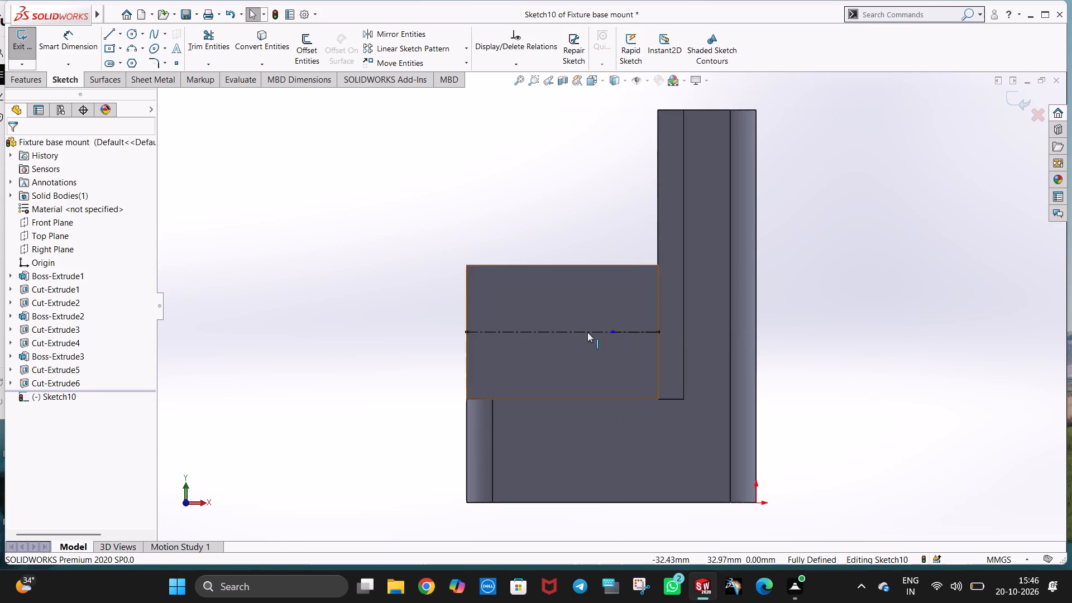
# Delete the full-width centerline from the end block sketch.
pyautogui.click(586, 332)
pyautogui.press('Delete')
# Set the remaining short centerline's length to 9.5 mm.
pyautogui.click(629, 330)
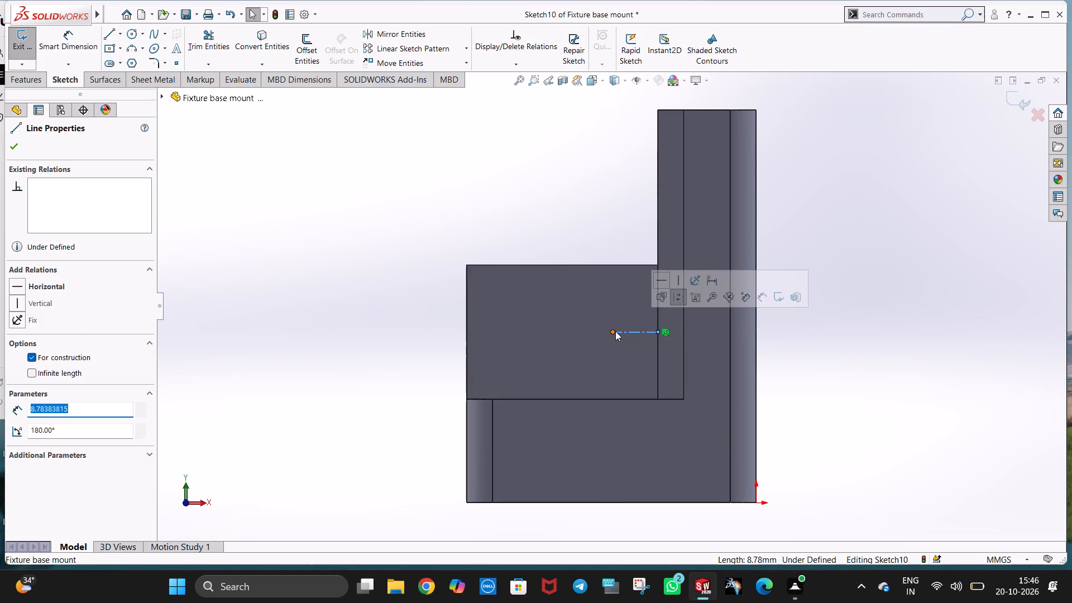
pyautogui.write('9.5')
pyautogui.press('Return')
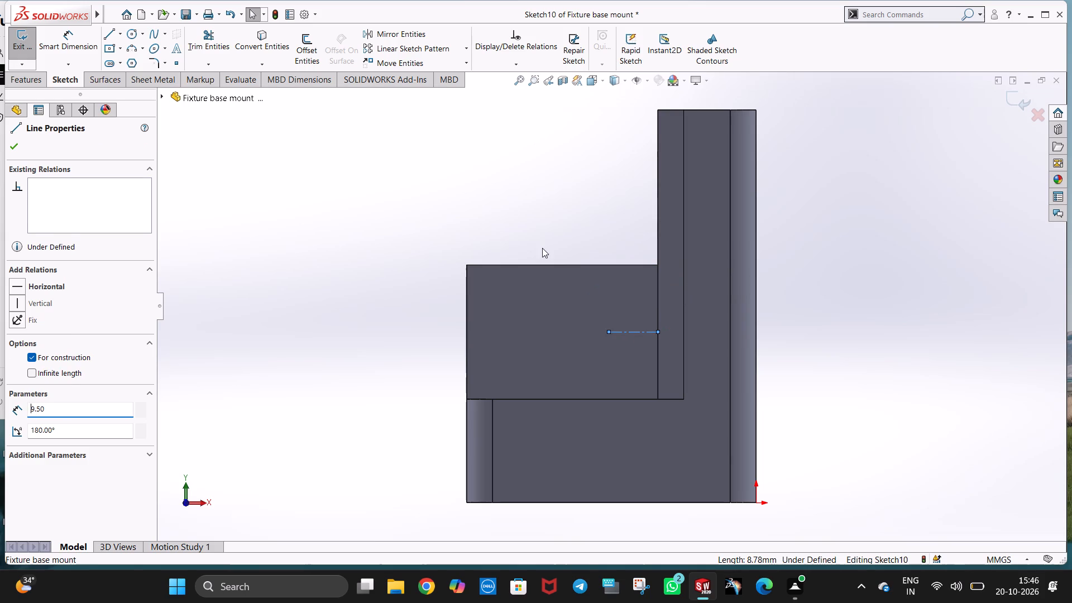
pyautogui.click(542, 246)
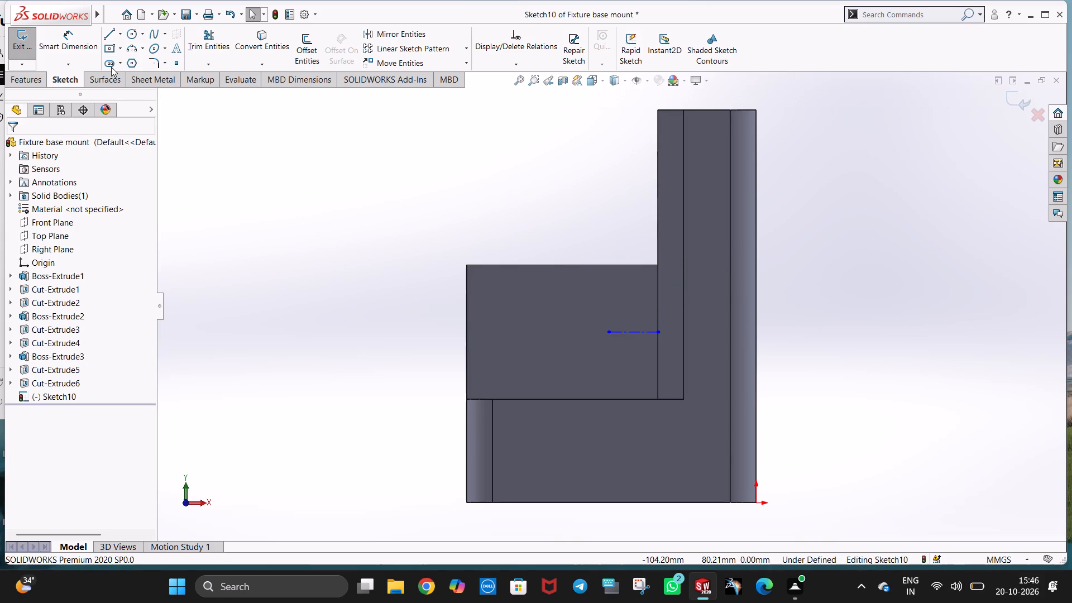
pyautogui.click(111, 65)
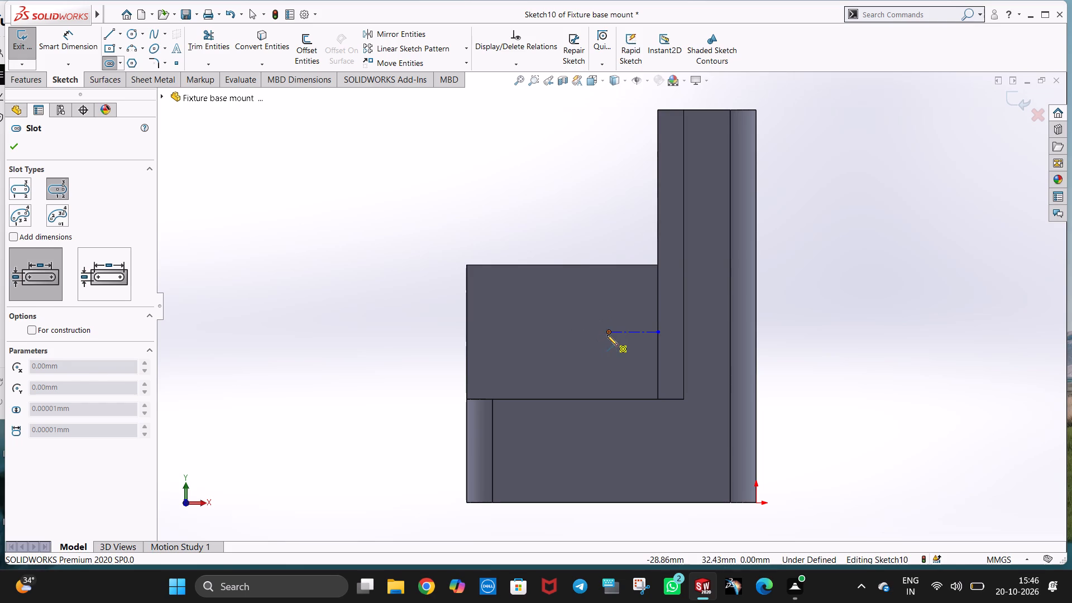
pyautogui.press('Escape')
# Continue from the short centerline's free end with a horizontal centerline 8.5 mm long, heading away from the upright wall.
pyautogui.click(118, 37)
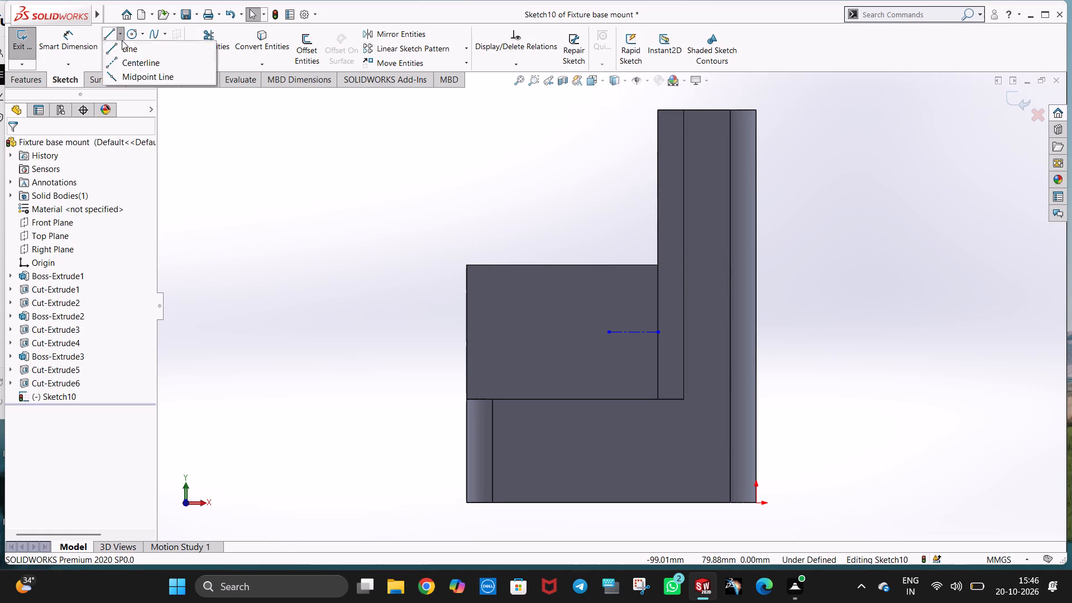
pyautogui.click(134, 60)
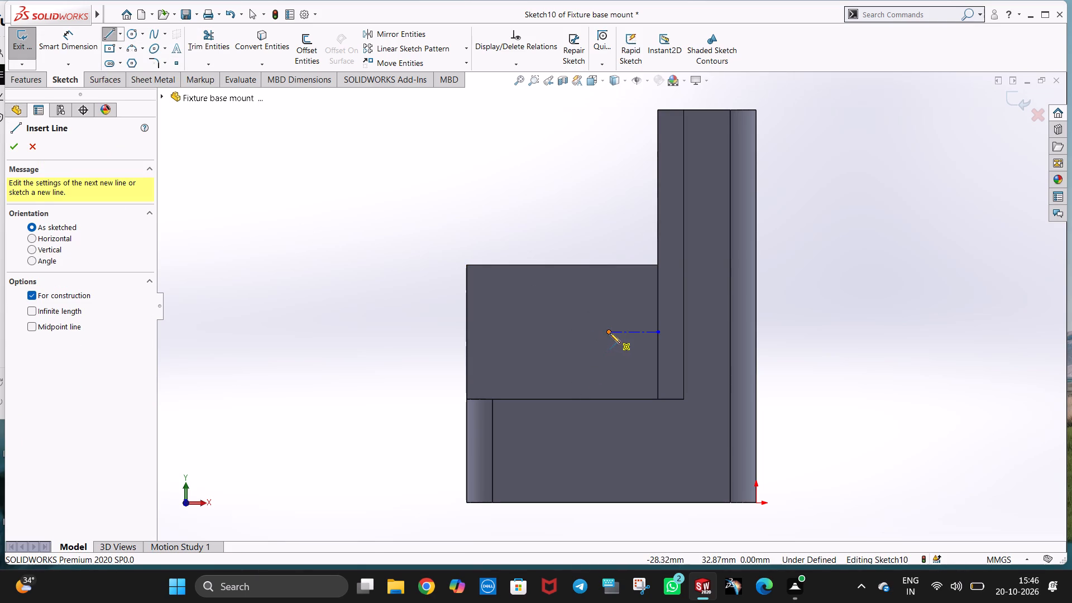
pyautogui.click(609, 332)
pyautogui.click(561, 332)
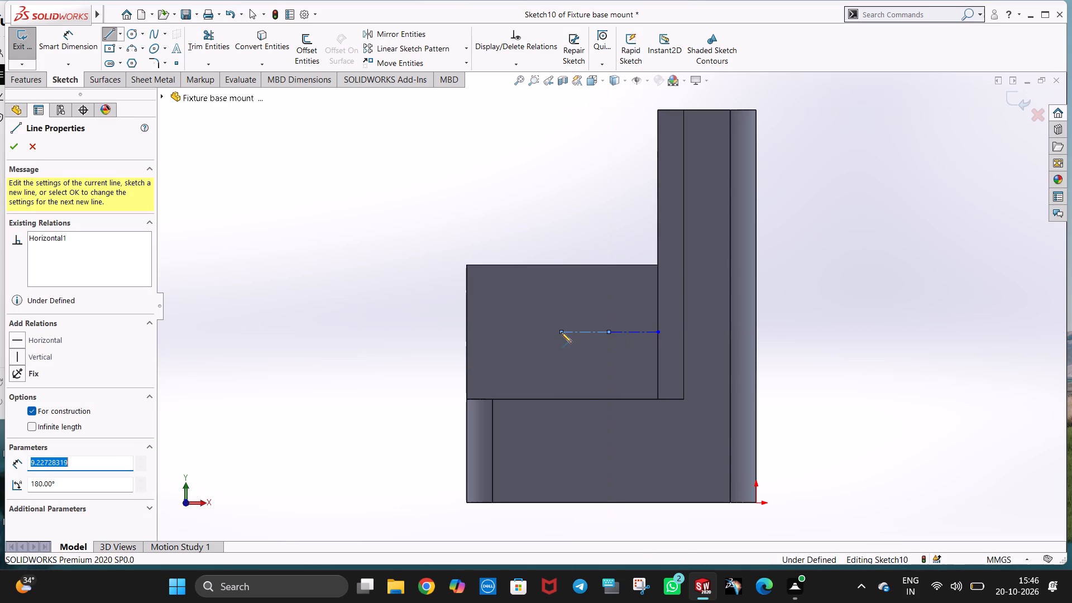
pyautogui.write('8.5')
pyautogui.press('Return')
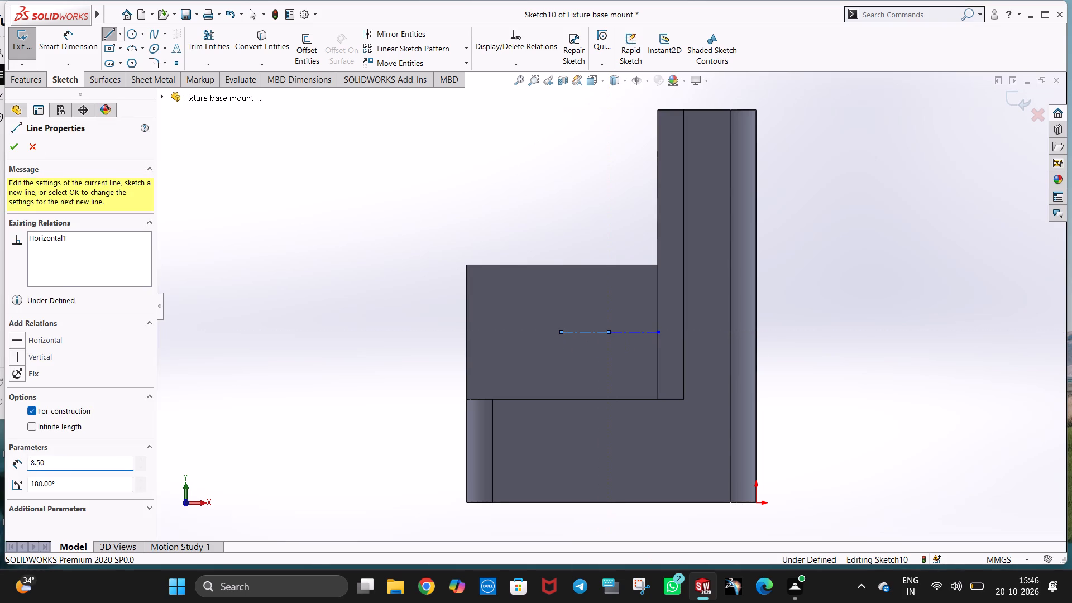
pyautogui.press('Escape')
pyautogui.click(494, 173)
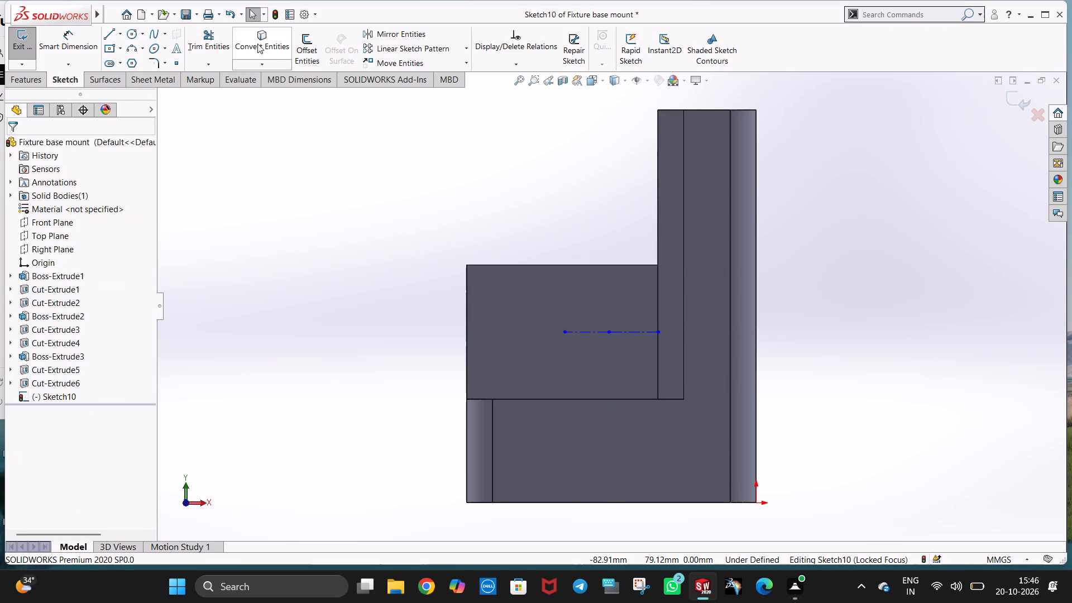
# Sketch a centerpoint straight slot centred on the 8.5 mm centerline's free end, 17 mm between arc centres and about 10.6 mm wide.
pyautogui.click(112, 60)
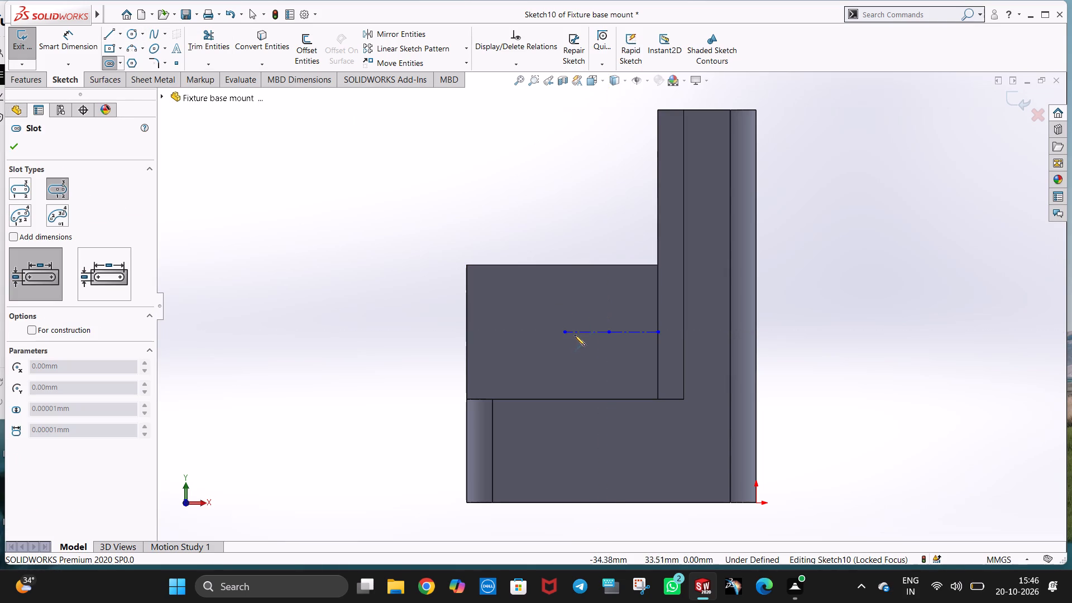
pyautogui.click(563, 331)
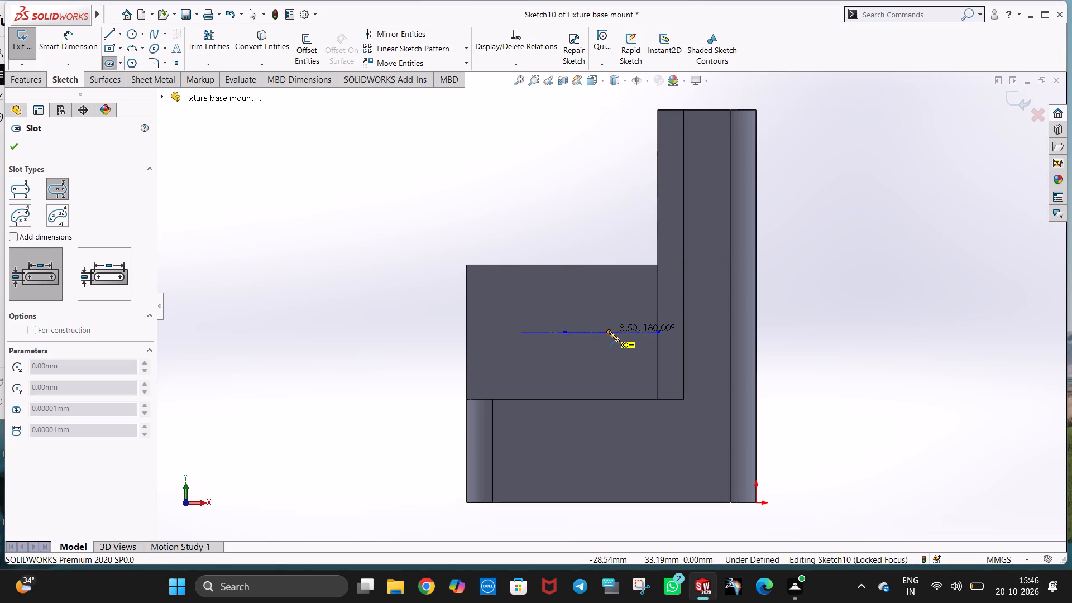
pyautogui.click(609, 332)
pyautogui.click(614, 360)
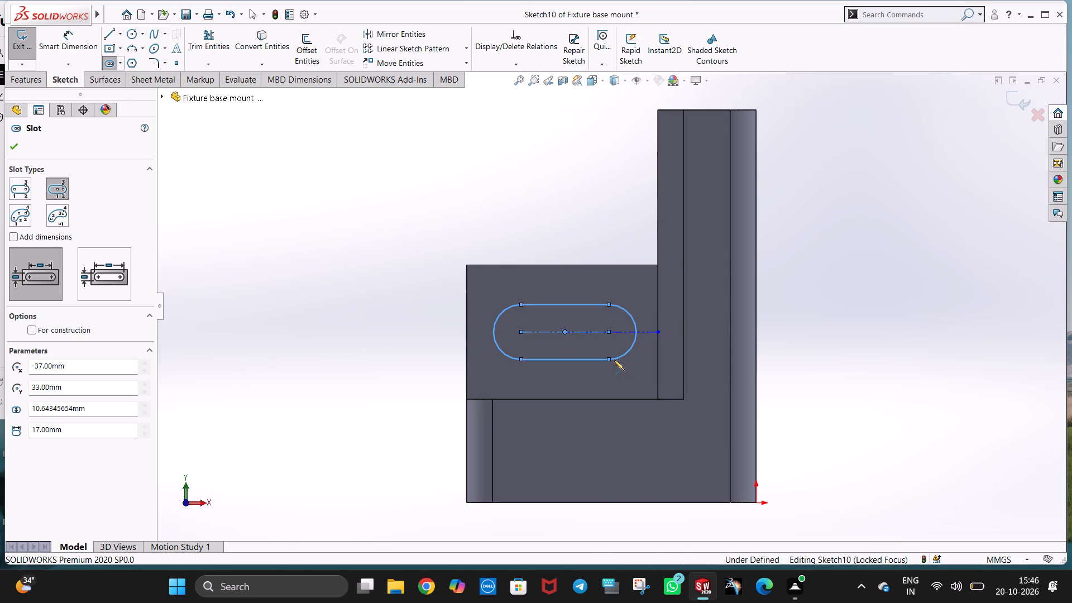
pyautogui.press('Escape')
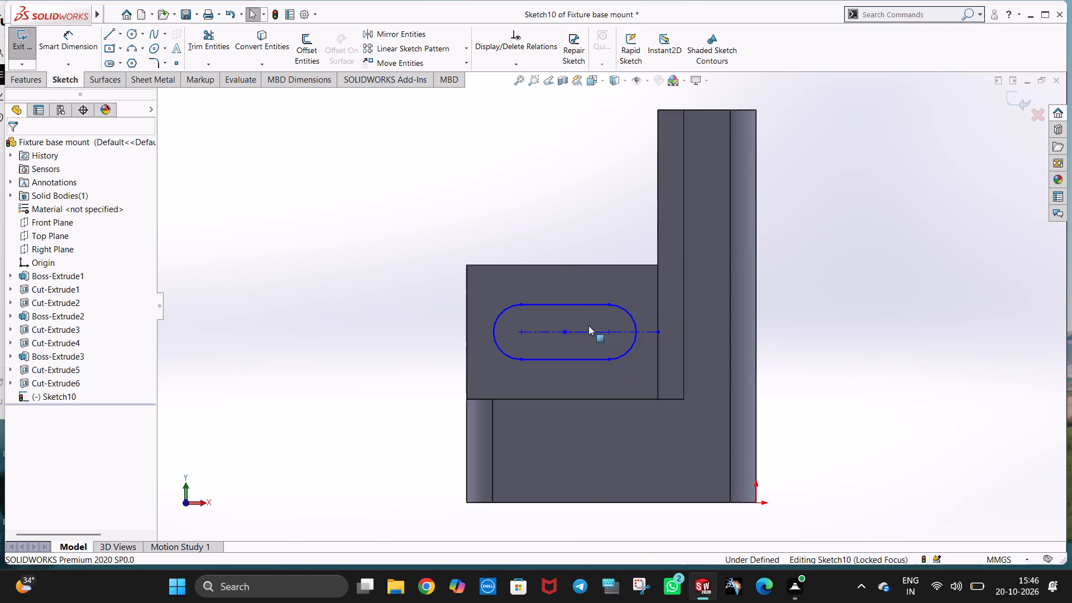
pyautogui.click(495, 194)
# Dimension the slot's width between its two straight sides as 12 mm.
pyautogui.click(78, 52)
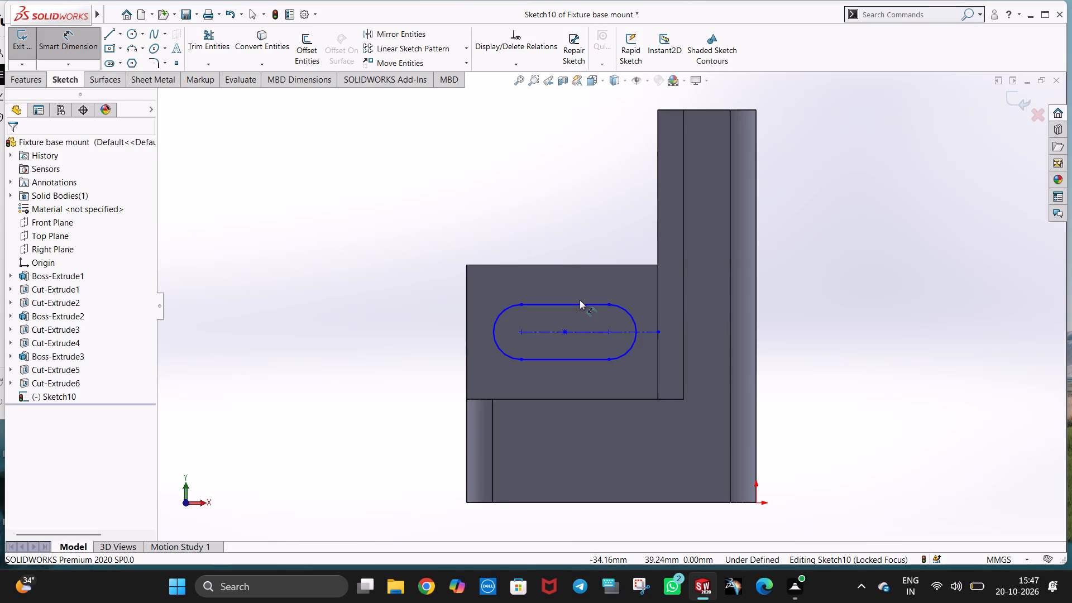
pyautogui.click(581, 307)
pyautogui.click(575, 360)
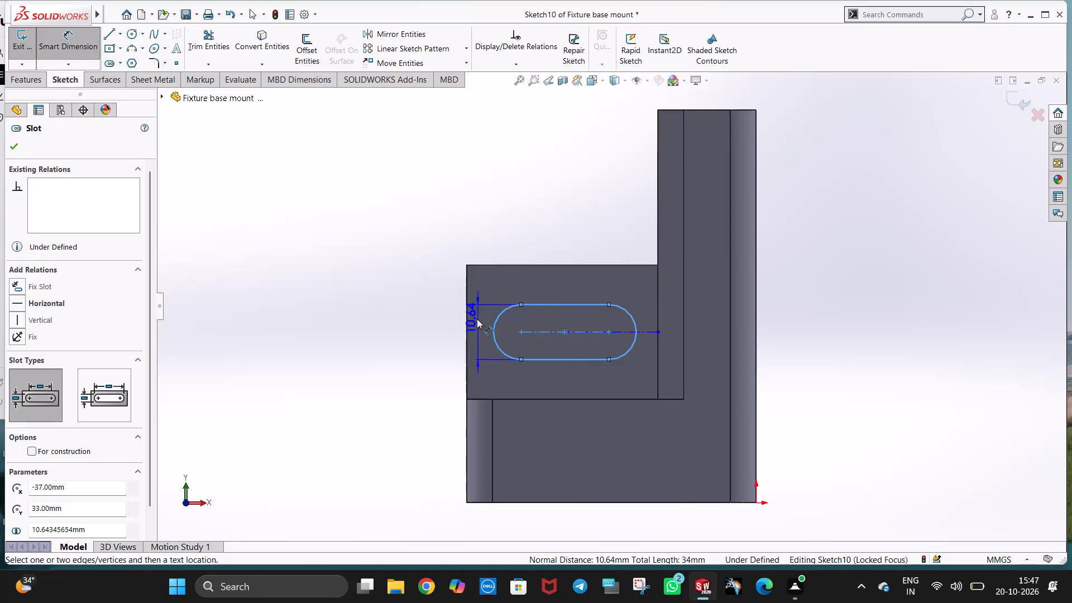
pyautogui.click(451, 328)
pyautogui.write('12')
pyautogui.press('Return')
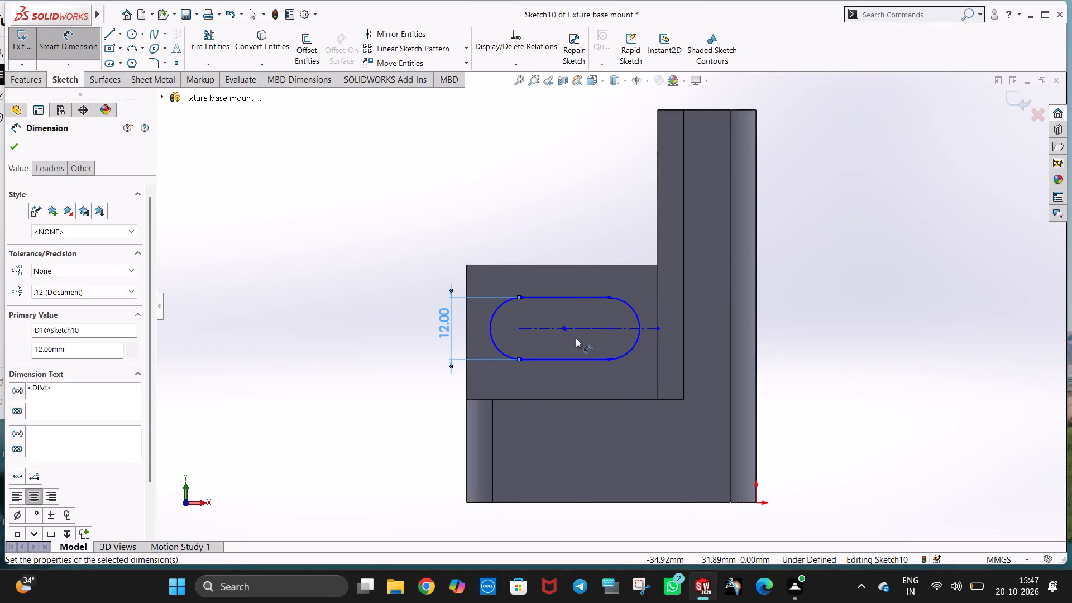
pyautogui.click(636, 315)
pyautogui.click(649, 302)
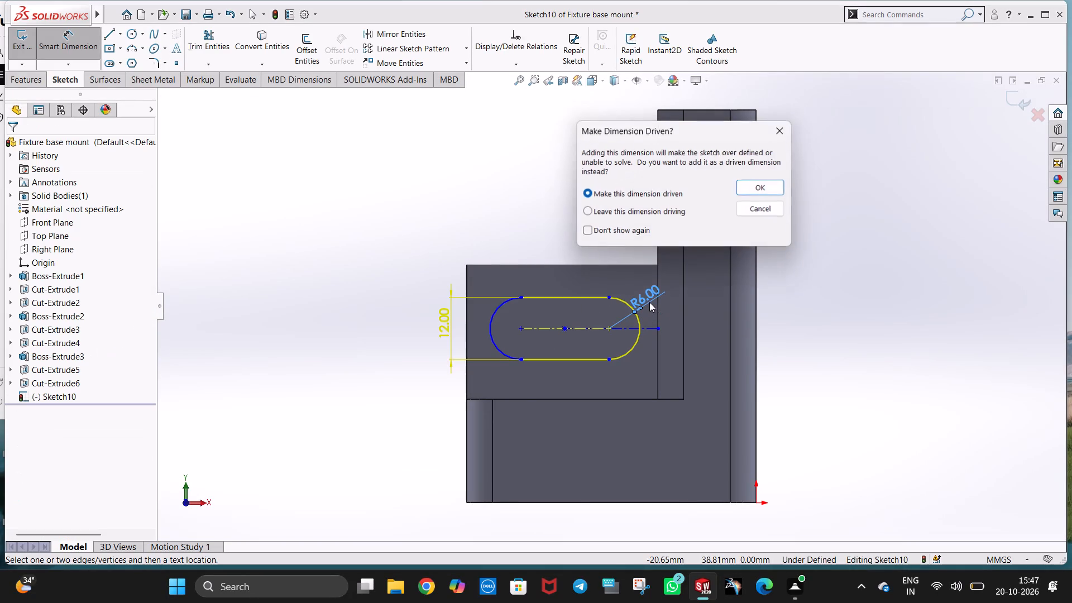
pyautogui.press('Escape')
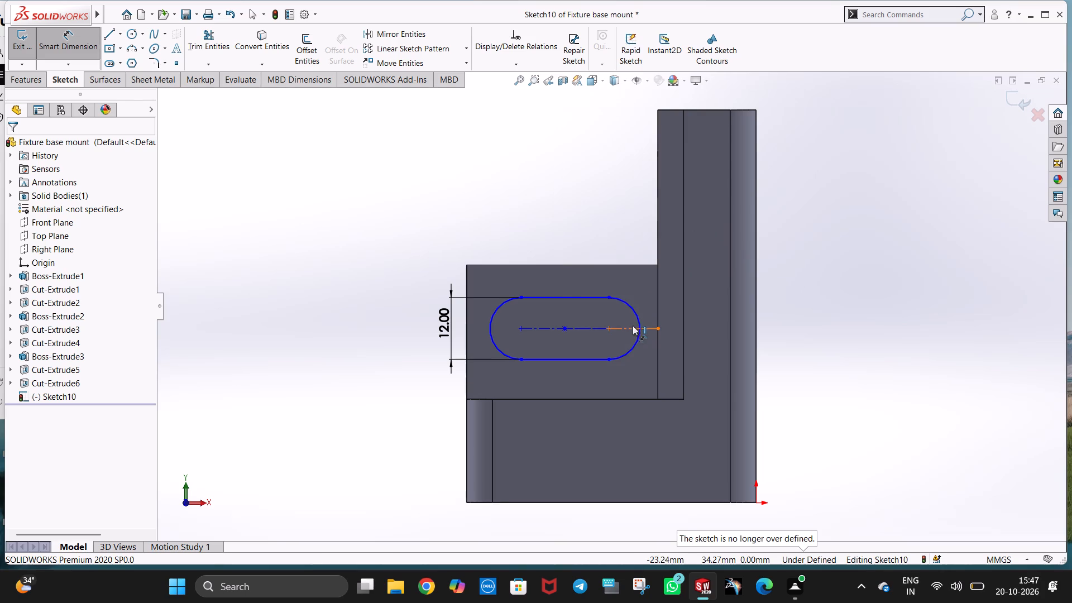
# Dimension the lengths of the two short horizontal centerlines between the upright wall and the slot's centre, keeping their drawn lengths.
pyautogui.click(628, 326)
pyautogui.click(628, 280)
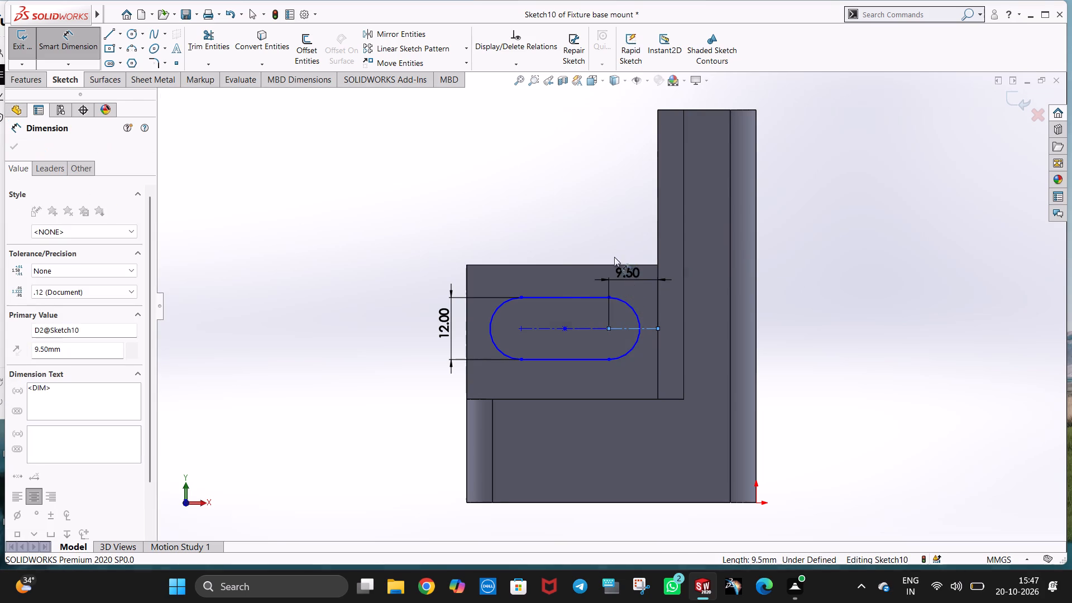
pyautogui.click(580, 260)
pyautogui.click(585, 327)
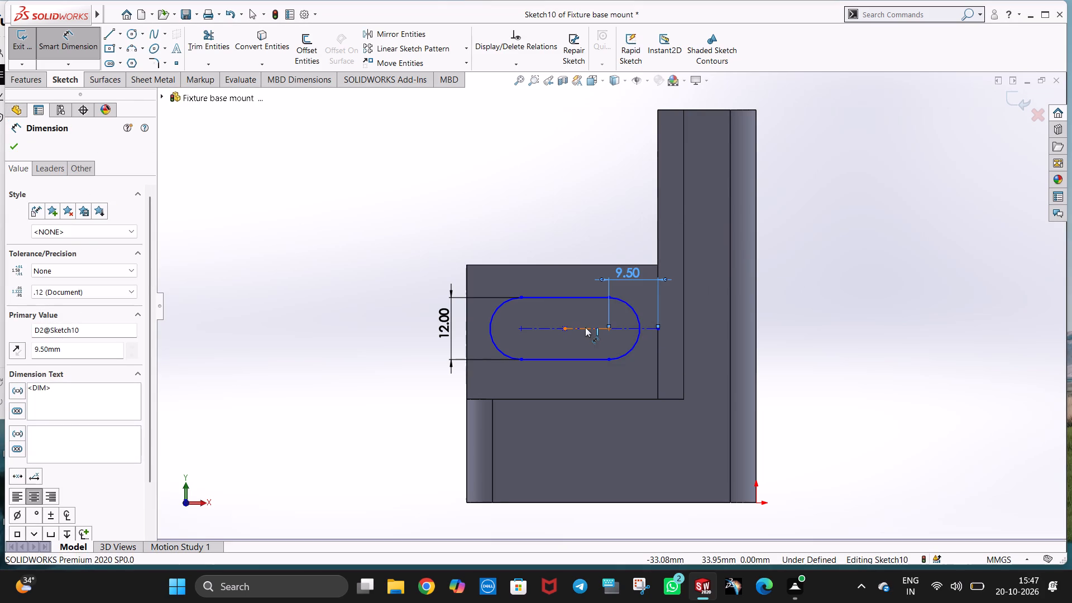
pyautogui.click(581, 245)
pyautogui.click(529, 224)
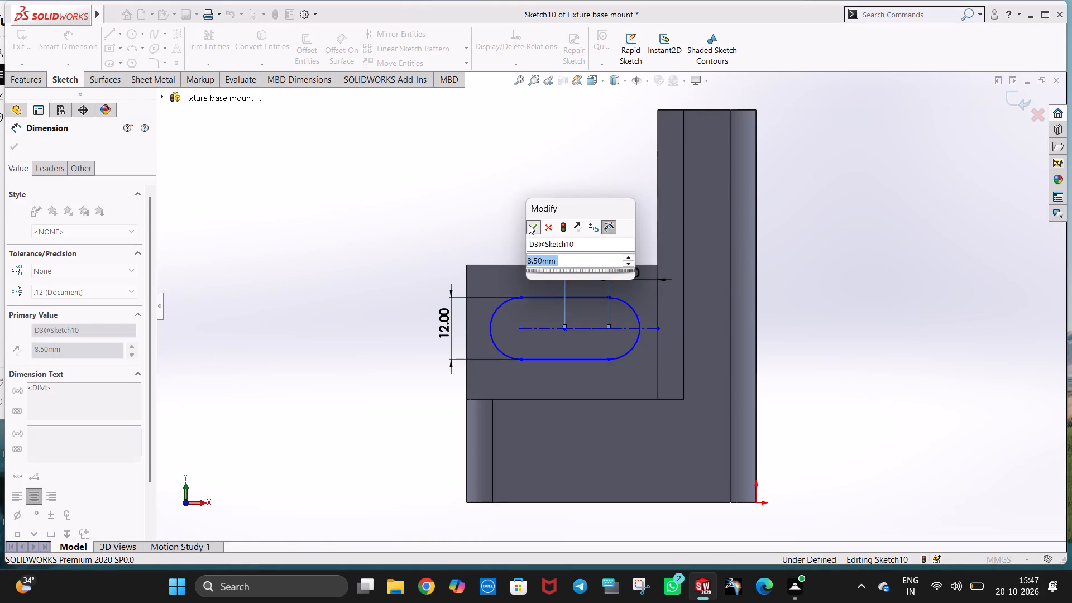
pyautogui.click(823, 308)
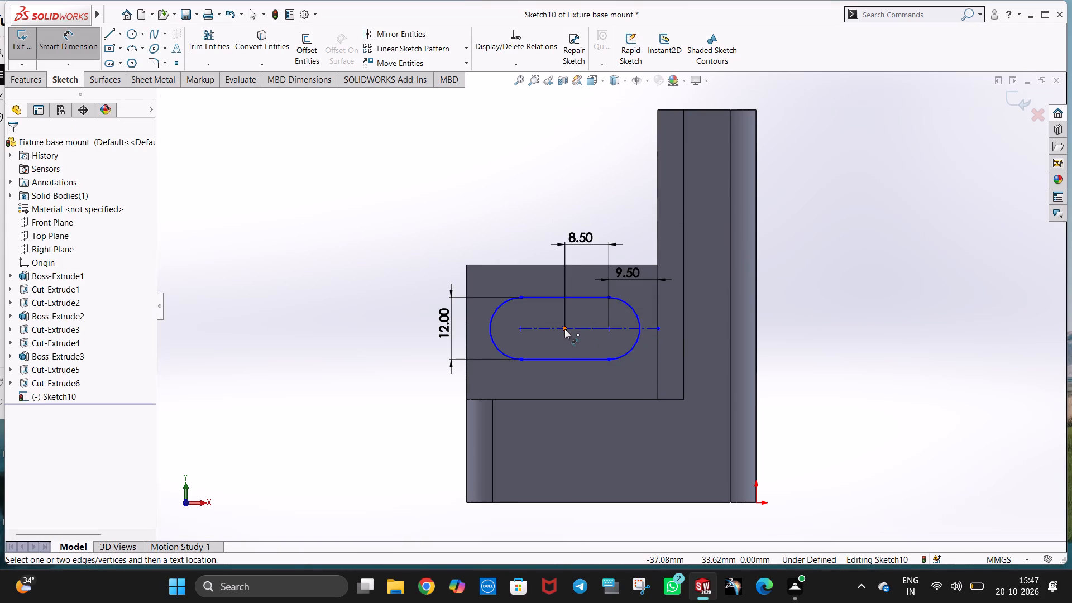
# Add an aligned dimension for the direct distance from the slot's centre point to the origin, keeping the drawn distance.
pyautogui.click(564, 329)
pyautogui.click(758, 501)
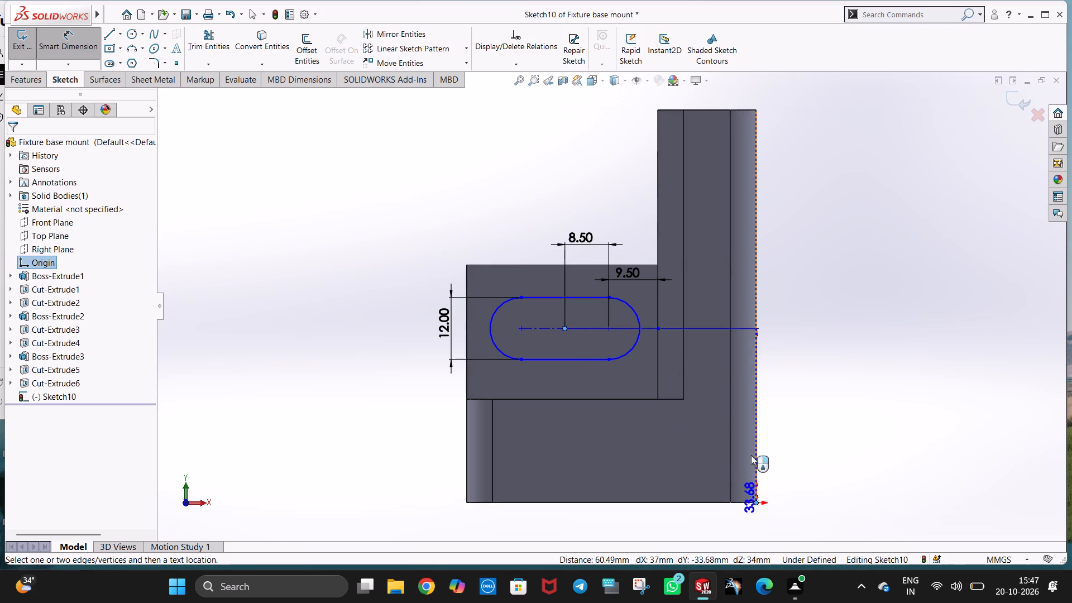
pyautogui.click(741, 332)
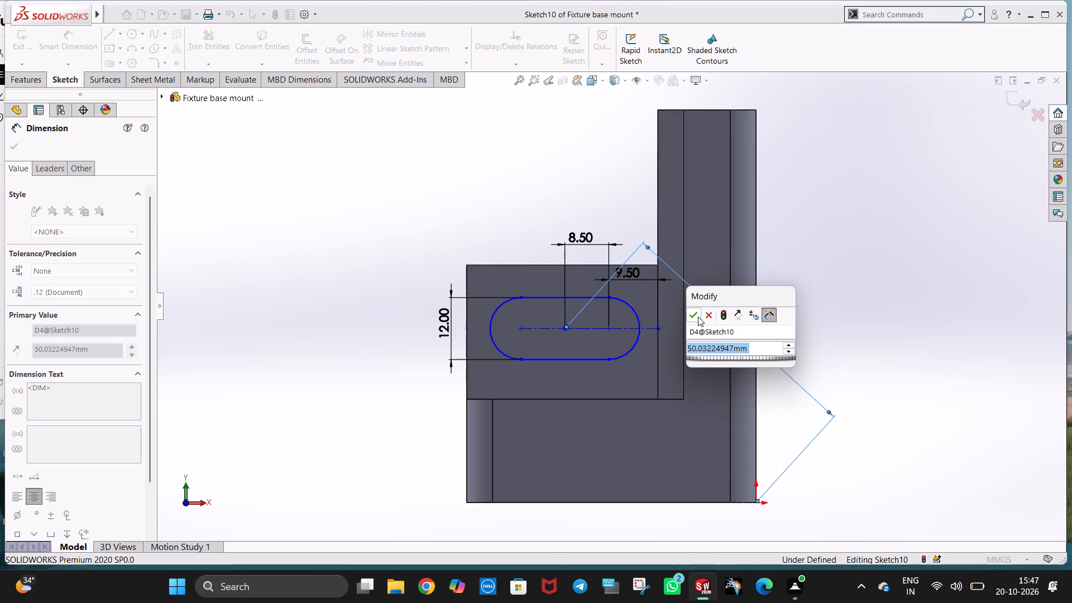
pyautogui.click(698, 316)
pyautogui.click(829, 290)
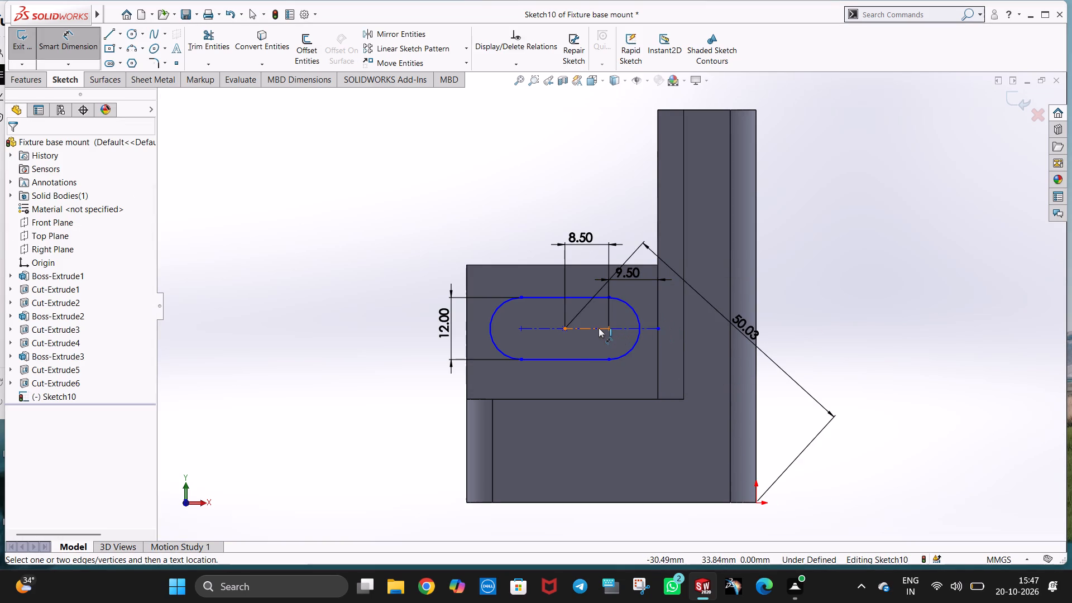
# Dimension the vertical distance from the origin to the short centerline next to the upright wall, keeping the drawn height.
pyautogui.click(652, 327)
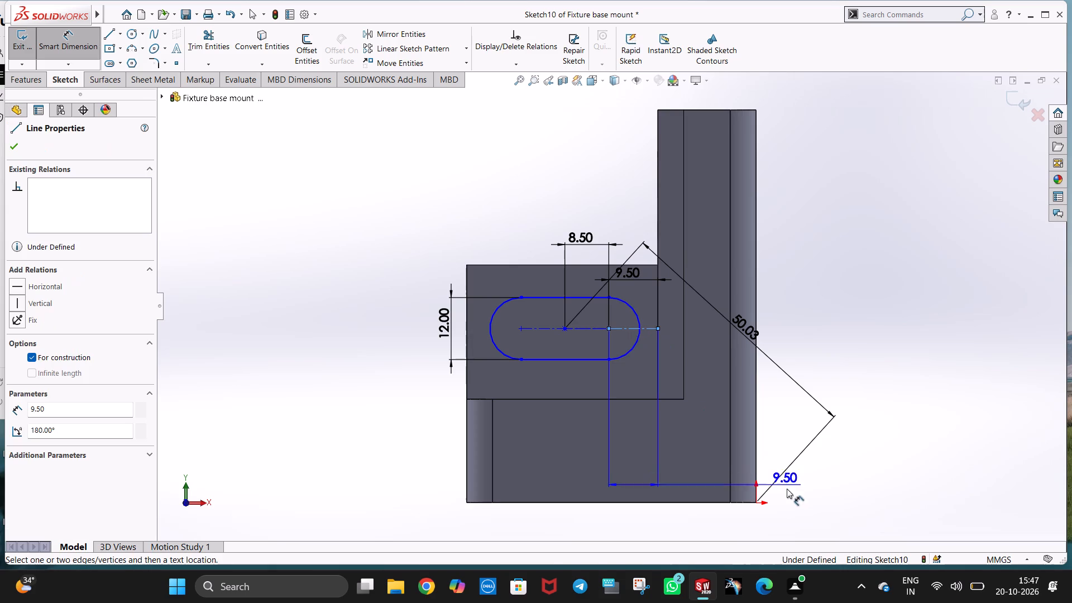
pyautogui.click(755, 502)
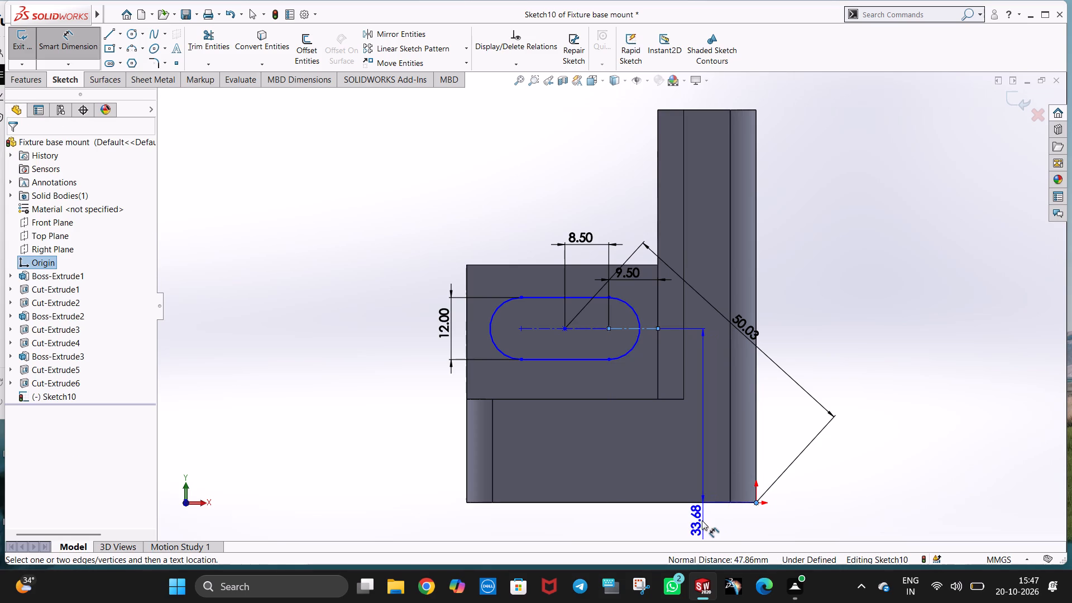
pyautogui.click(702, 520)
pyautogui.click(655, 503)
pyautogui.click(877, 325)
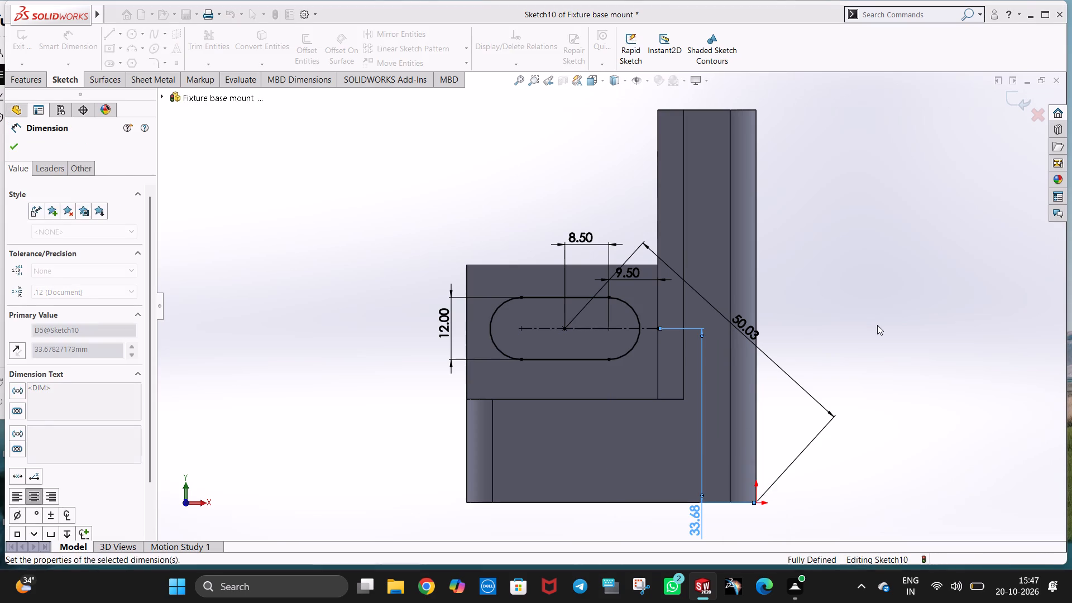
pyautogui.press('Escape')
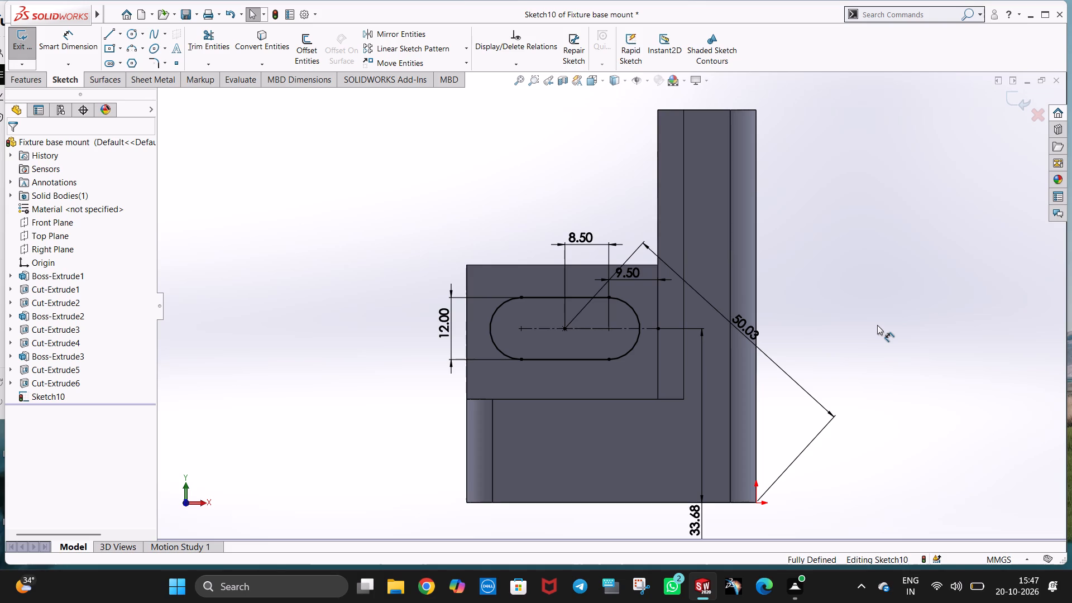
pyautogui.press('Escape')
# Begin an extruded cut of the slot profile through the raised end block.
pyautogui.scroll(2, 434, 305)
pyautogui.moveTo(468, 331); pyautogui.dragTo(494, 353, button='middle')
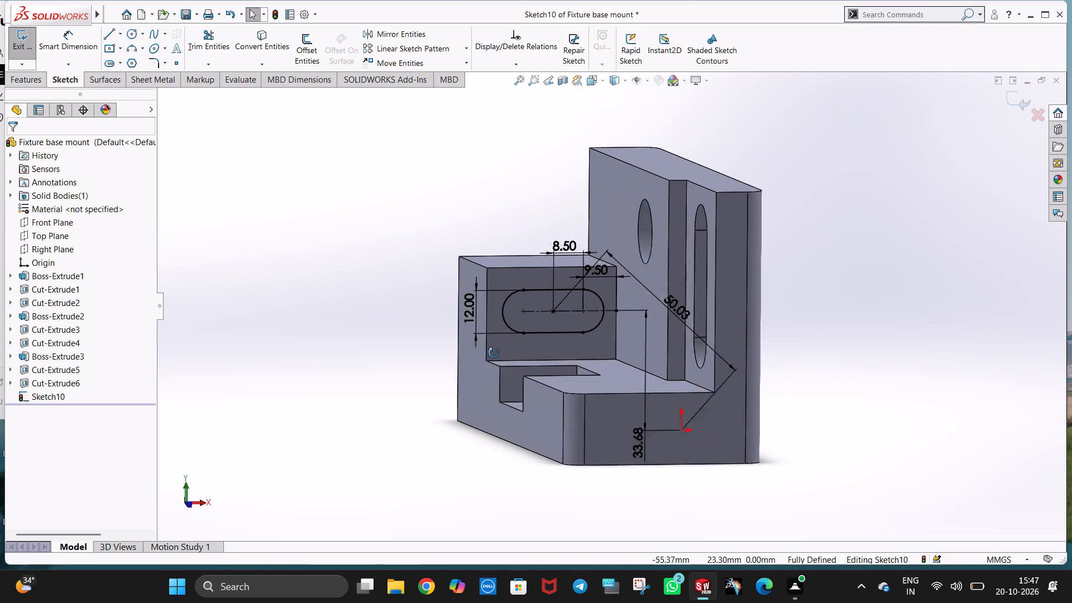
pyautogui.moveTo(494, 353); pyautogui.dragTo(502, 359, button='middle')
pyautogui.click(32, 79)
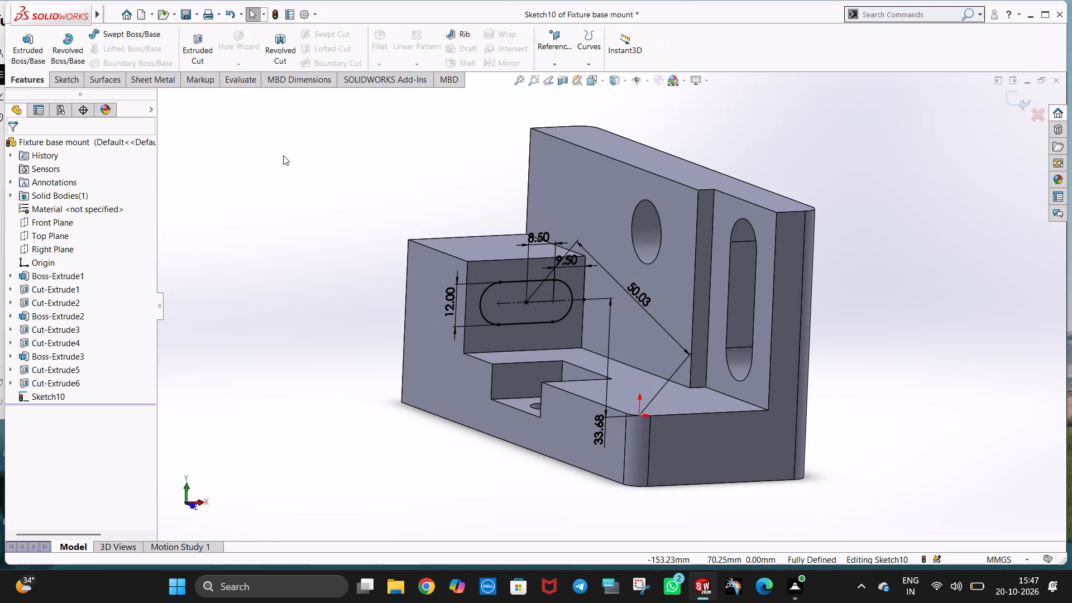
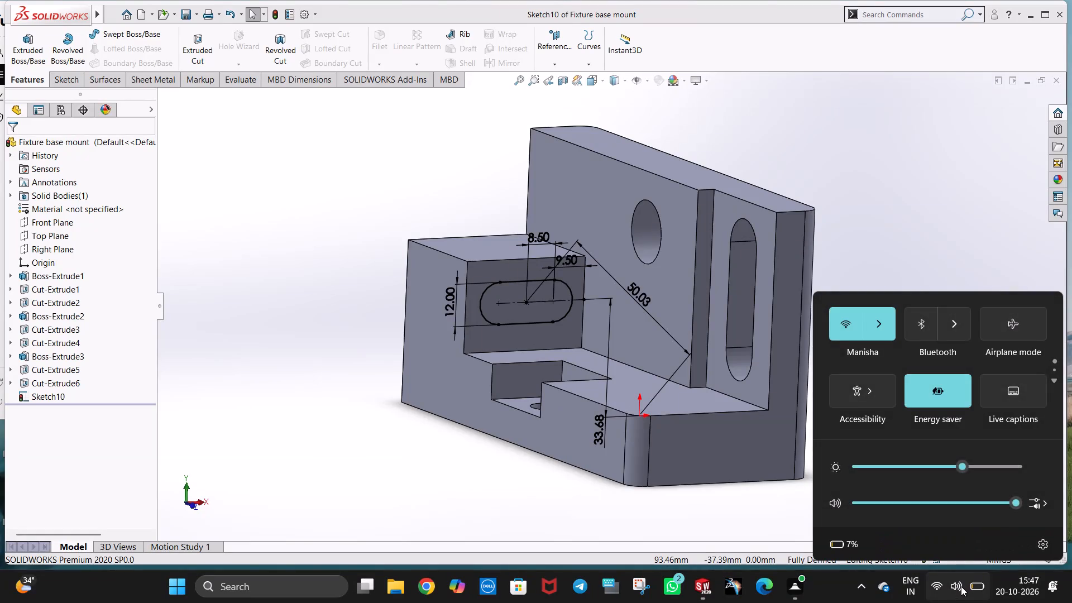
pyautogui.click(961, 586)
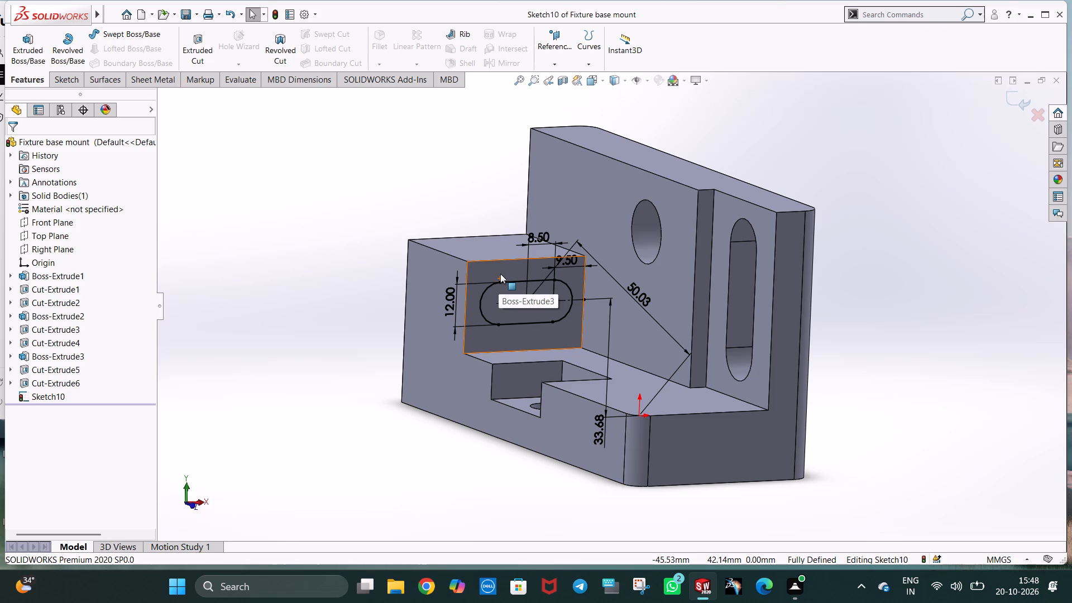
# Extrude-cut the slot profile into the raised end block as a blind cut 22 mm deep.
pyautogui.click(197, 56)
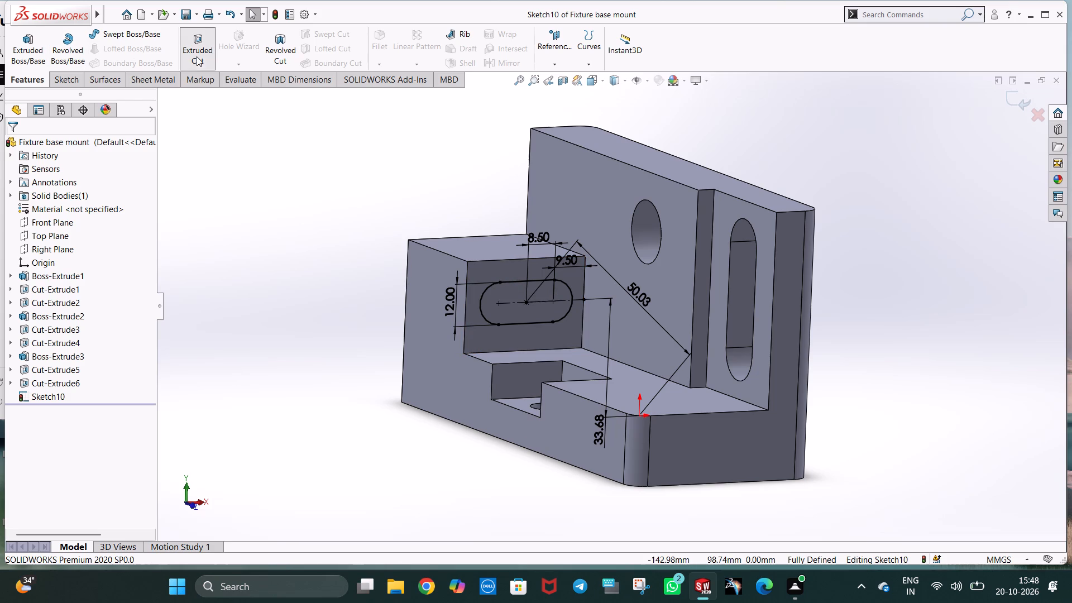
pyautogui.moveTo(432, 326); pyautogui.dragTo(475, 355, button='middle')
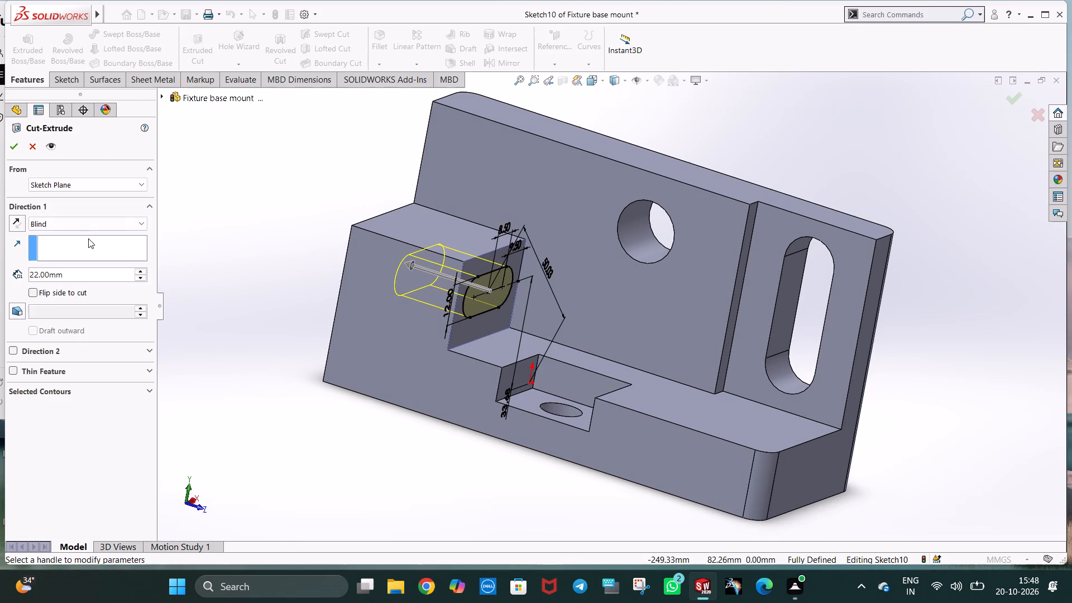
pyautogui.click(18, 142)
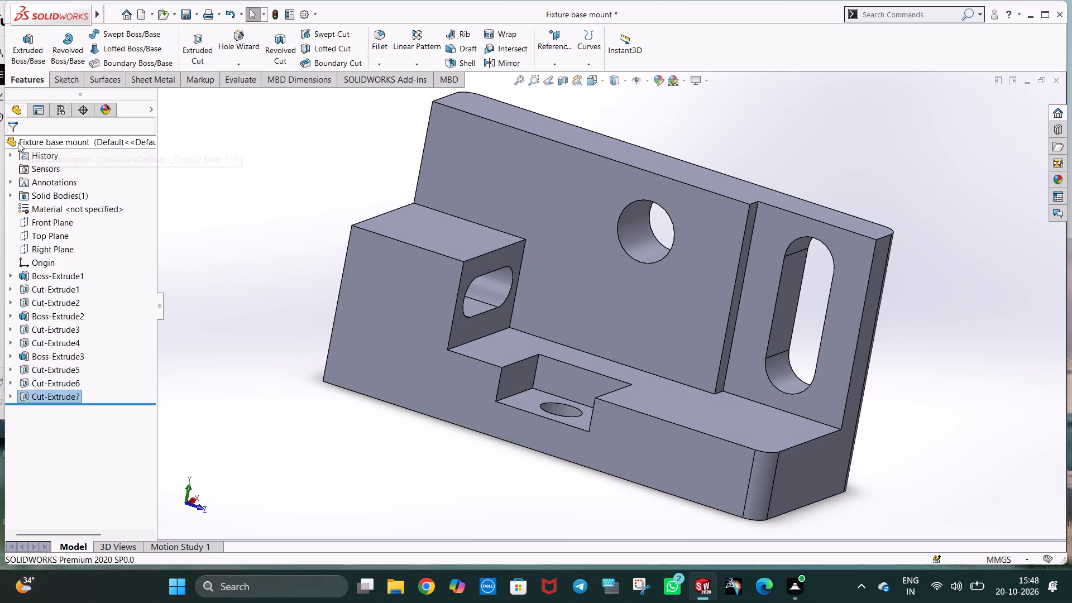
# Inspect the whole part from several sides, examining the end block's slot, the wall openings, the pocket and the rounded corners.
pyautogui.hotkey('ctrl', '7')
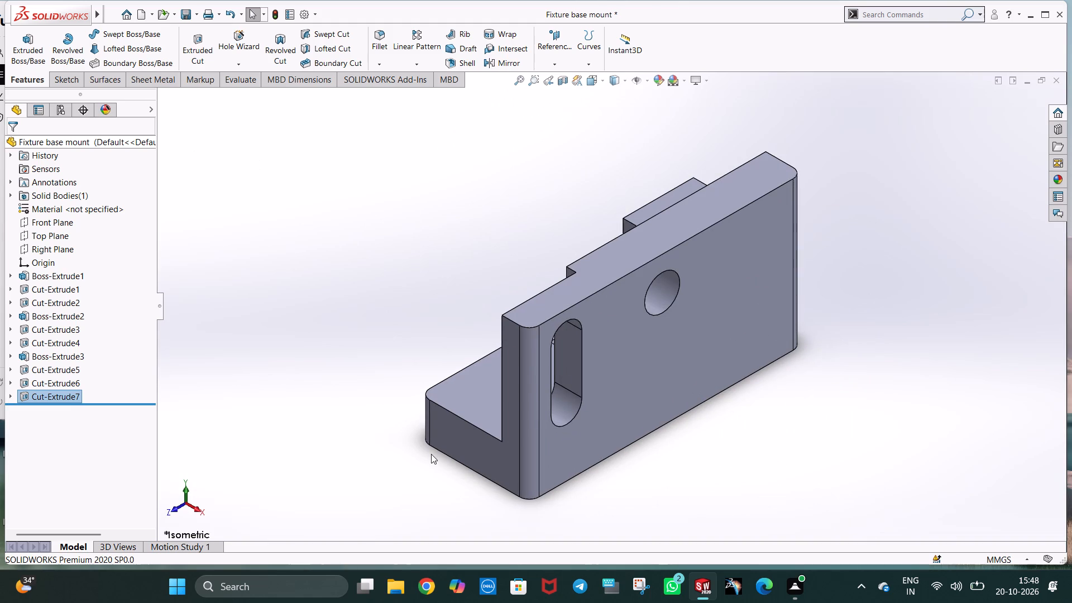
pyautogui.moveTo(432, 454); pyautogui.dragTo(657, 437, button='middle')
pyautogui.moveTo(625, 318); pyautogui.dragTo(611, 467, button='middle')
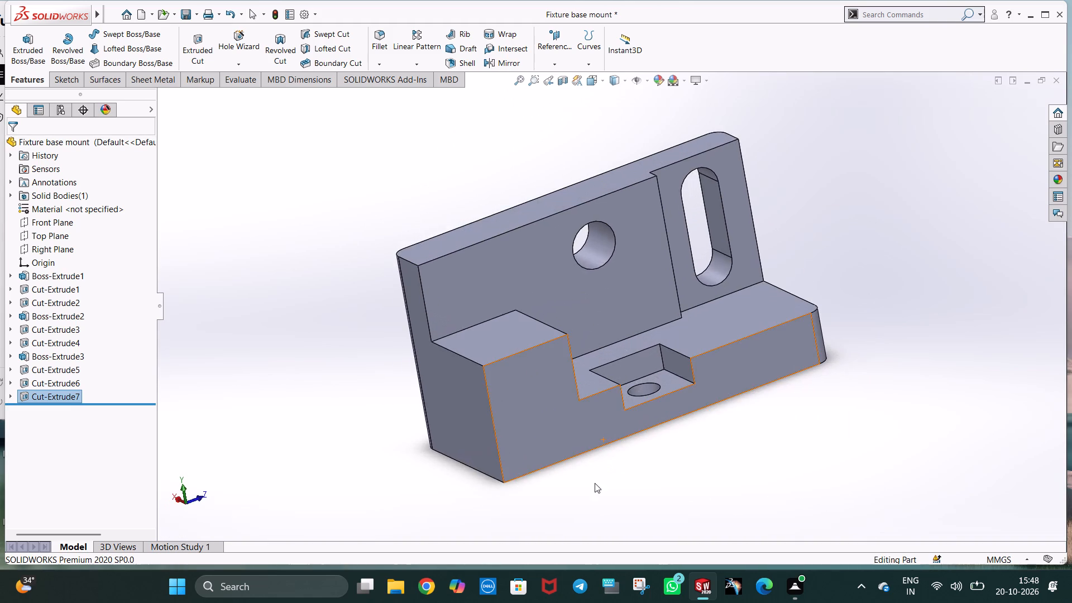
pyautogui.scroll(1, 591, 480)
pyautogui.moveTo(629, 377); pyautogui.dragTo(623, 401, button='middle')
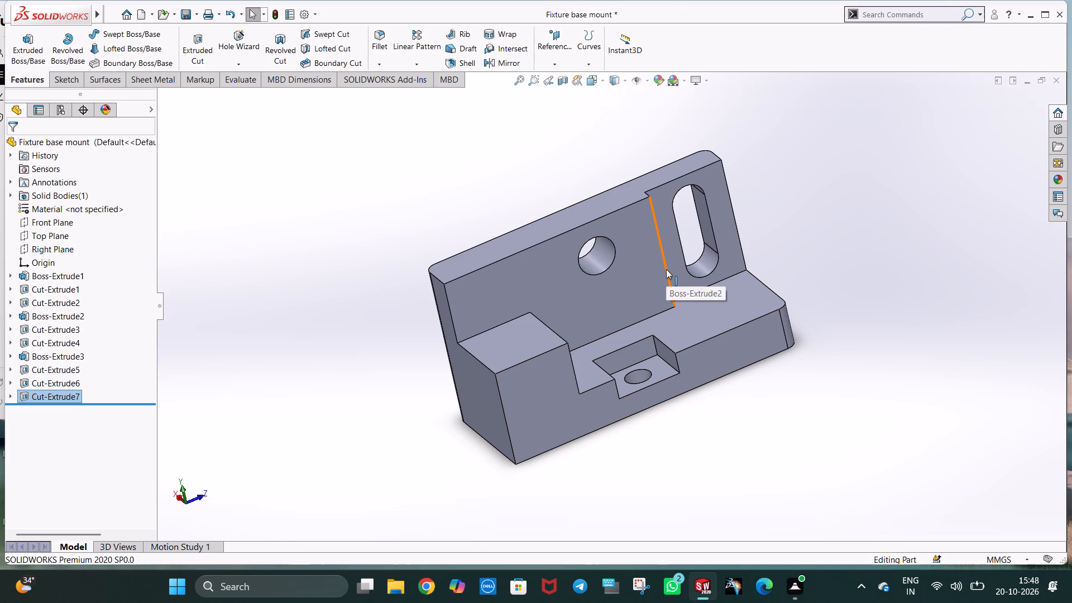
pyautogui.moveTo(581, 480); pyautogui.dragTo(472, 371, button='middle')
pyautogui.moveTo(729, 230); pyautogui.dragTo(774, 357, button='middle')
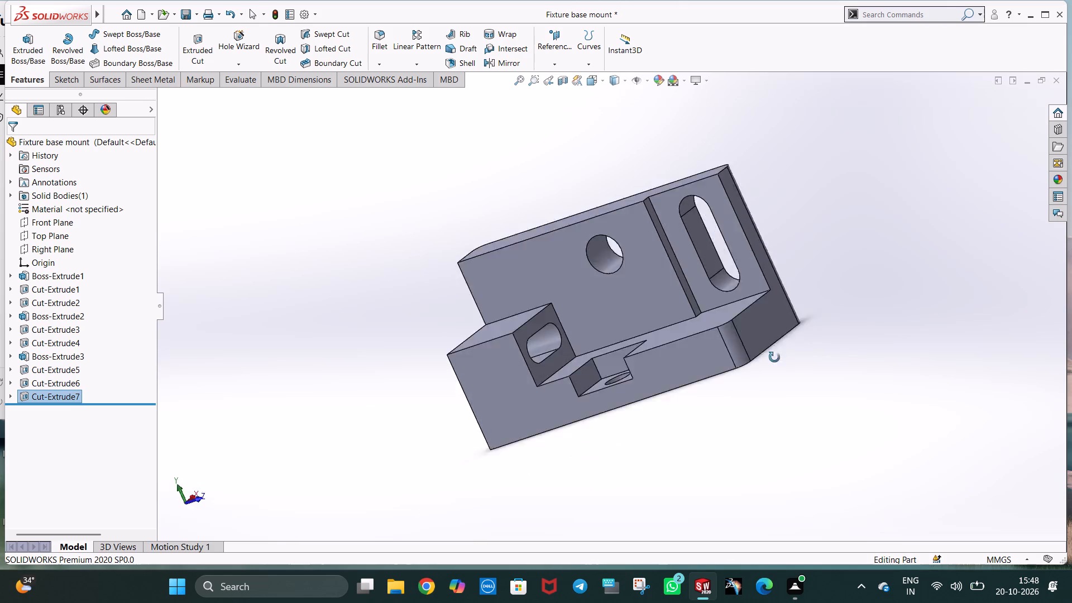
pyautogui.moveTo(774, 357); pyautogui.dragTo(790, 459, button='middle')
pyautogui.moveTo(484, 446); pyautogui.dragTo(460, 351, button='middle')
pyautogui.moveTo(806, 349); pyautogui.dragTo(825, 413, button='middle')
pyautogui.scroll(-1, 806, 349)
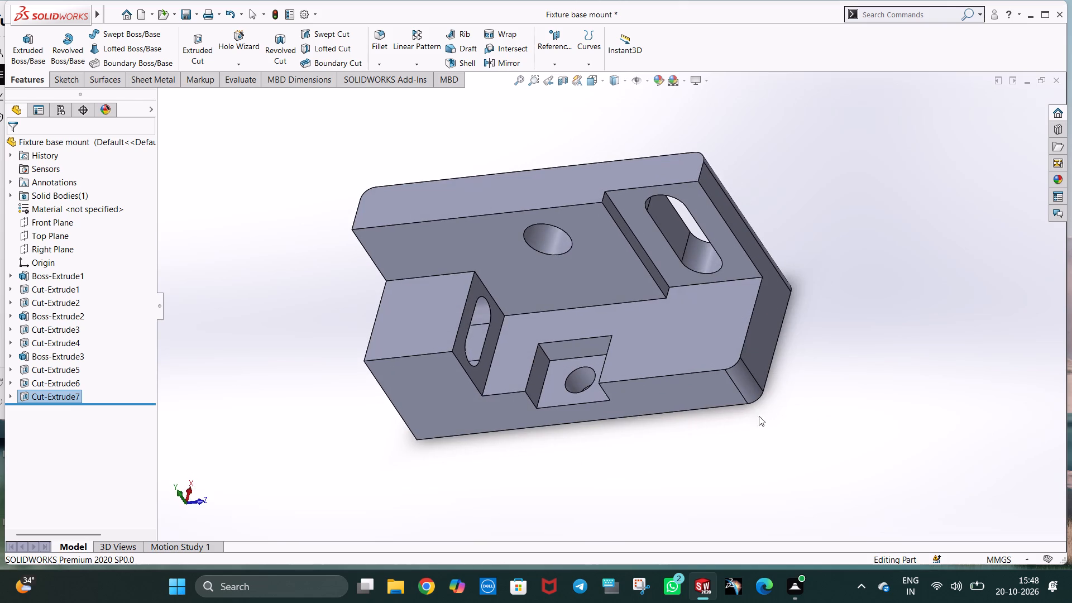
pyautogui.moveTo(432, 427); pyautogui.dragTo(441, 358, button='middle')
pyautogui.moveTo(467, 484); pyautogui.dragTo(429, 415, button='middle')
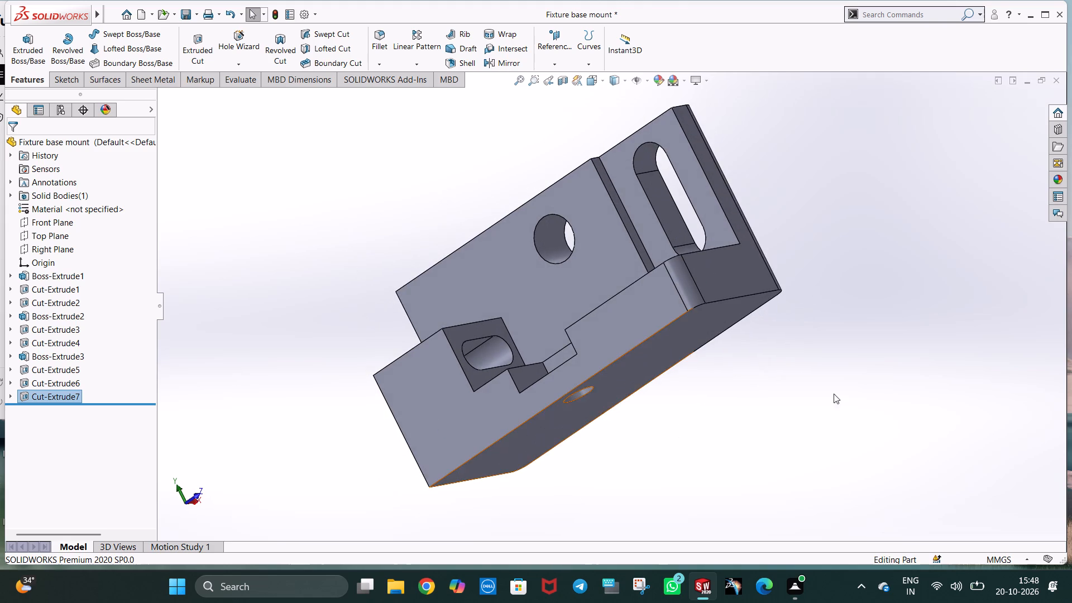
pyautogui.moveTo(921, 372); pyautogui.dragTo(933, 497, button='middle')
pyautogui.moveTo(714, 424); pyautogui.dragTo(718, 412, button='middle')
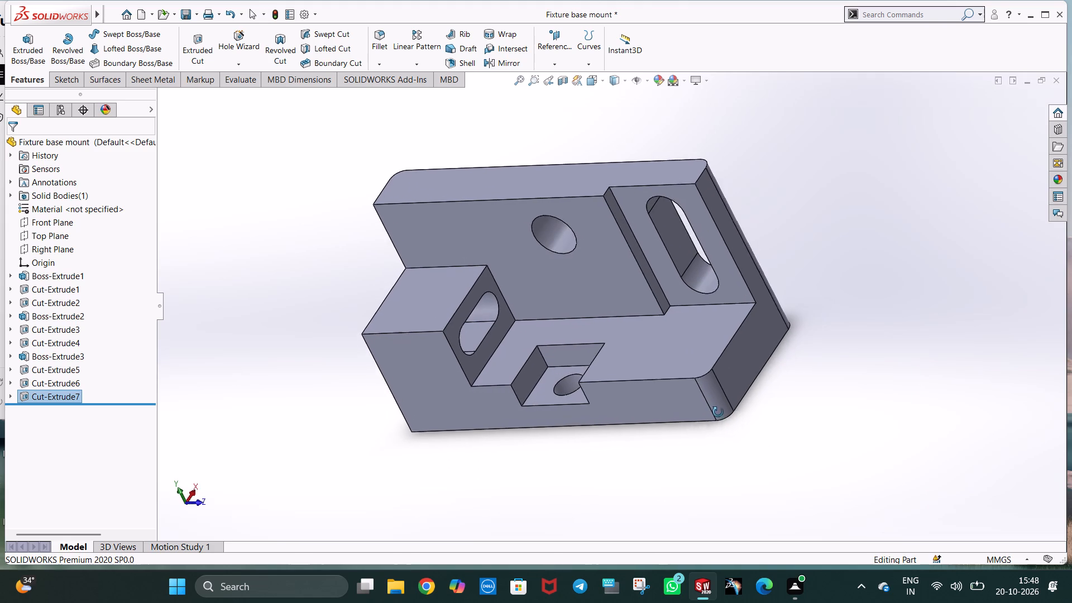
pyautogui.moveTo(718, 412); pyautogui.dragTo(723, 402, button='middle')
pyautogui.moveTo(490, 448); pyautogui.dragTo(493, 430, button='middle')
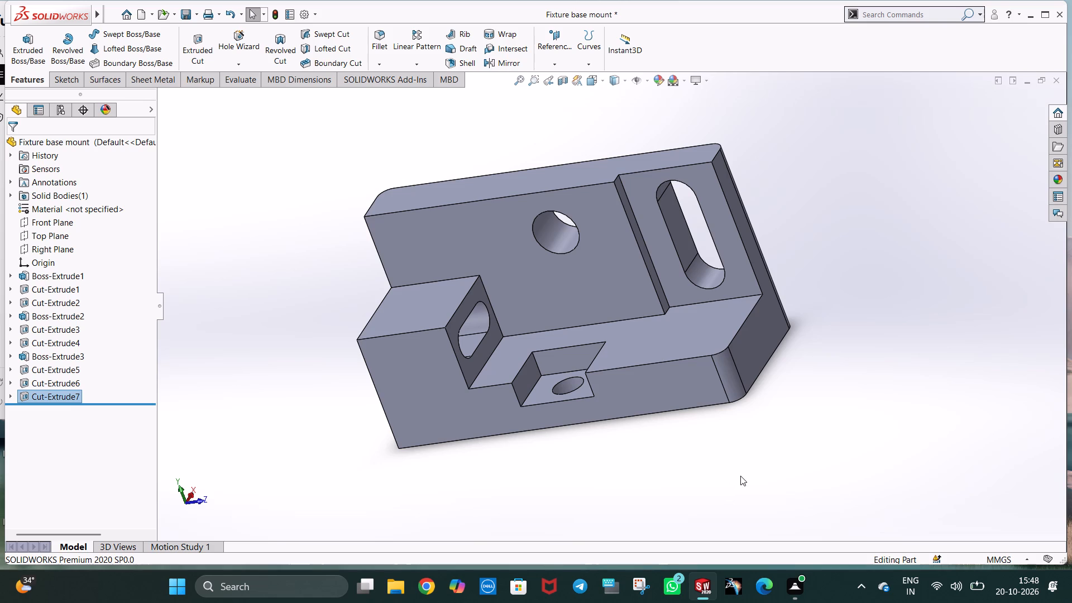
# Save the Fixture base mount part.
pyautogui.hotkey('ctrl', 's')
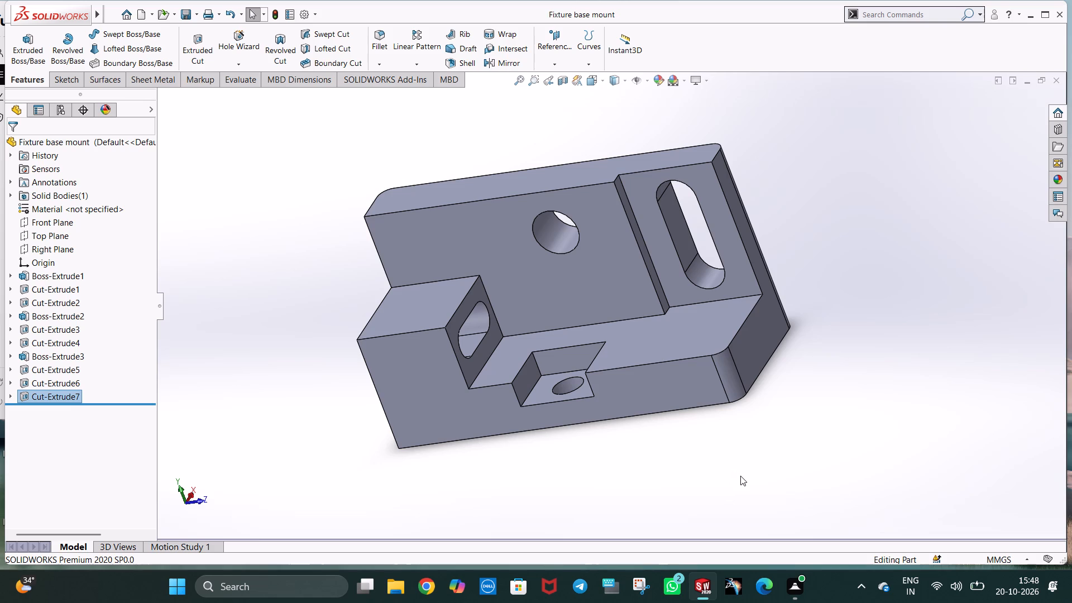
# Examine the side of the part that shows both slots, the wall hole and the pocket together.
pyautogui.moveTo(419, 461); pyautogui.dragTo(419, 442, button='middle')
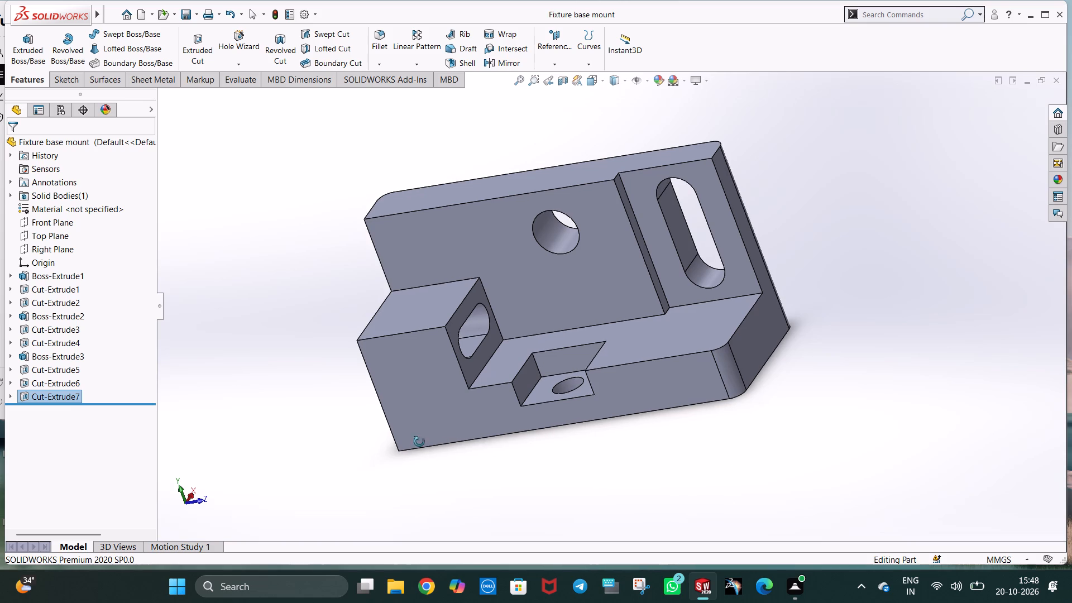
pyautogui.moveTo(419, 442); pyautogui.dragTo(430, 400, button='middle')
pyautogui.moveTo(943, 348); pyautogui.dragTo(933, 437, button='middle')
pyautogui.moveTo(686, 430); pyautogui.dragTo(690, 410, button='middle')
pyautogui.scroll(-1, 581, 427)
pyautogui.scroll(1, 583, 384)
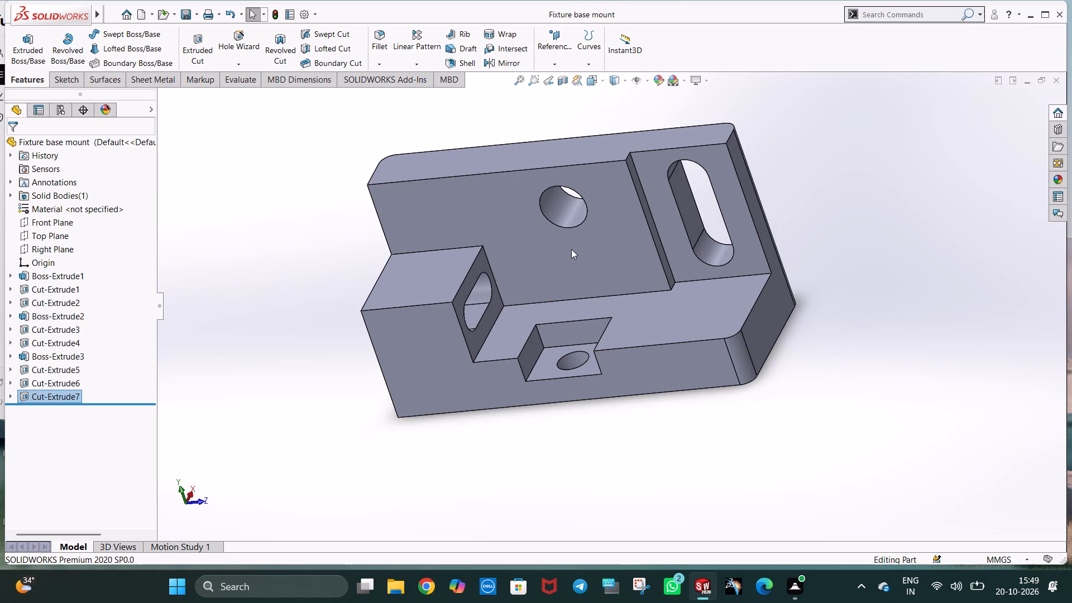
pyautogui.scroll(1, 571, 249)
pyautogui.scroll(-1, 571, 249)
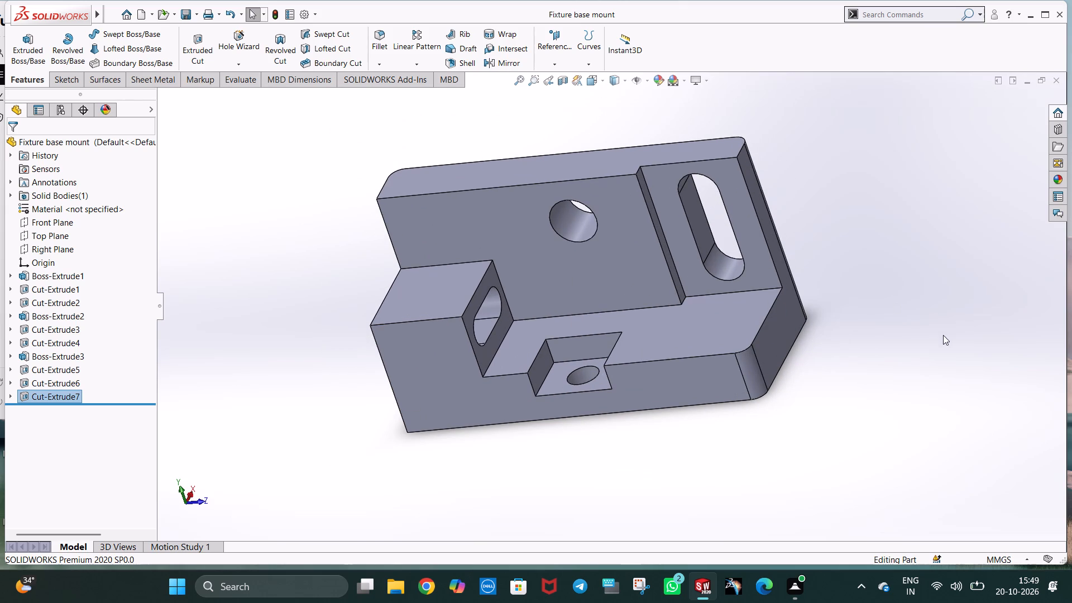
# Save the Fixture base mount part again.
pyautogui.hotkey('ctrl', 's')
# Capture a screenshot of the whole modelling window, showing the part and its feature tree, without the taskbar.
pyautogui.press('Print')
pyautogui.moveTo(0, 0); pyautogui.dragTo(104, 58)
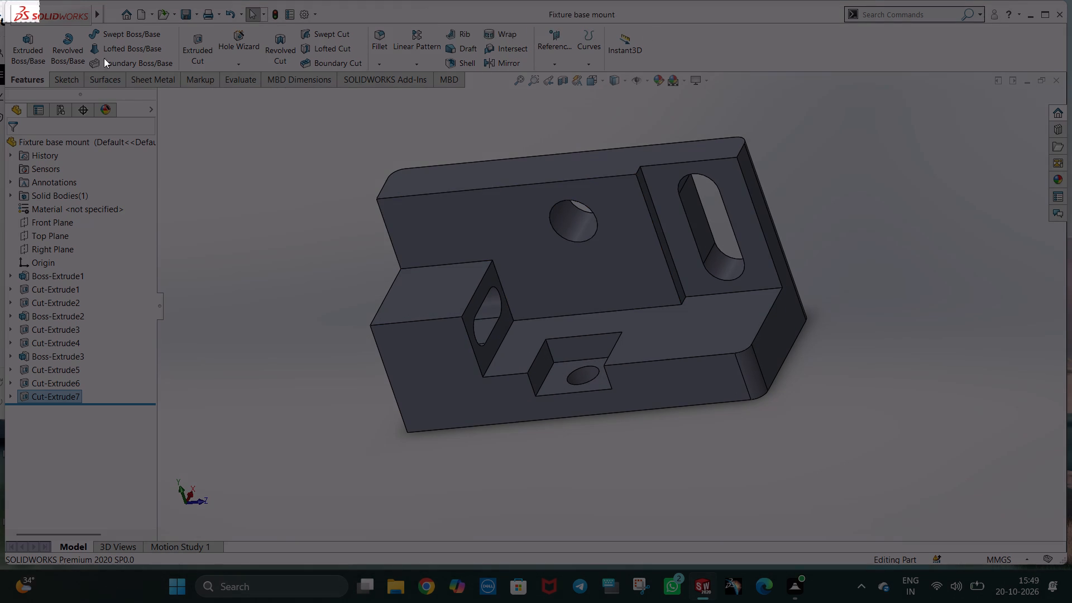
pyautogui.moveTo(104, 58); pyautogui.dragTo(1052, 567)
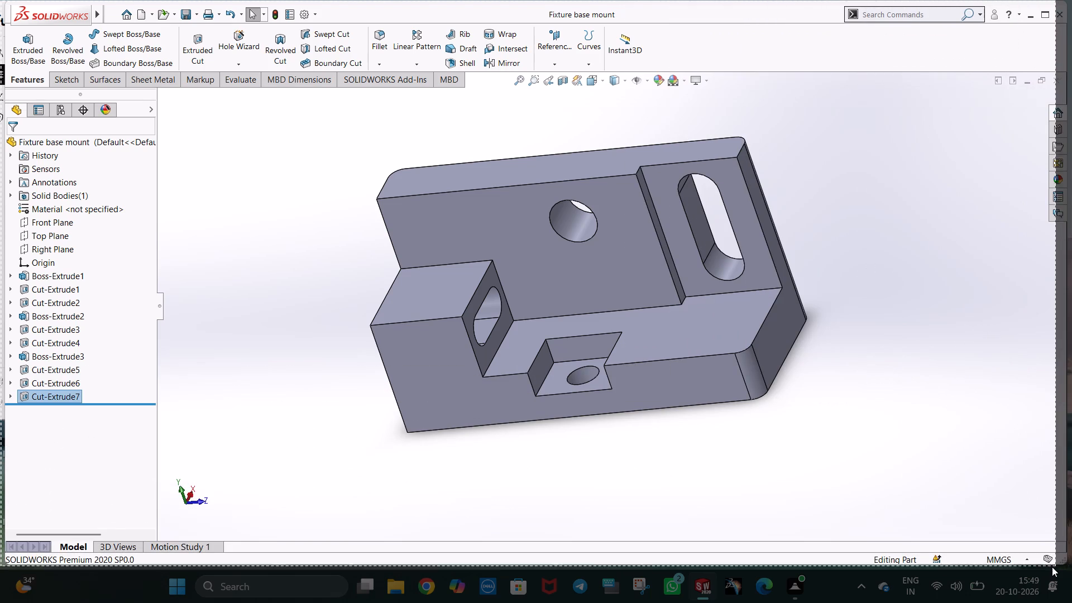
pyautogui.moveTo(1052, 567); pyautogui.dragTo(1064, 563)
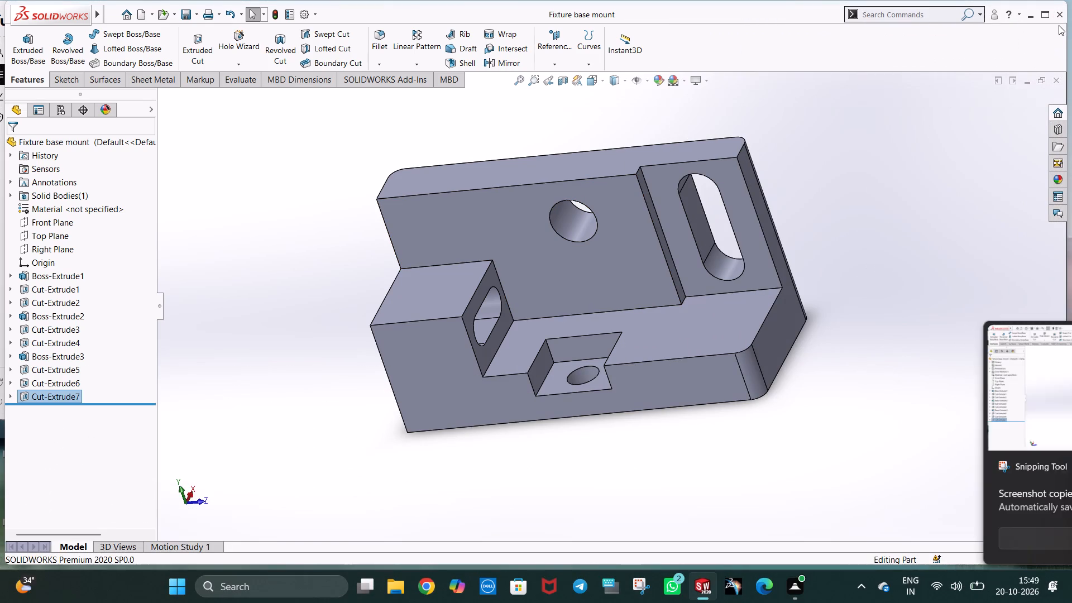
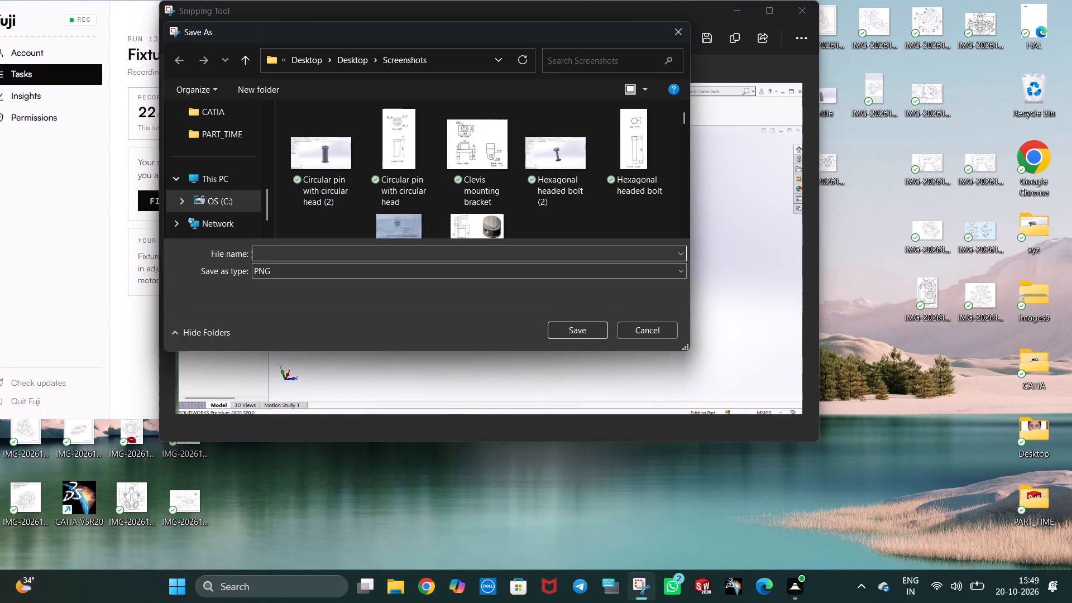
# Save the screenshot as a PNG named "Fixture base mount" in the main Desktop folder.
pyautogui.write('ic')
pyautogui.press('BackSpace')
pyautogui.write('xture base mount')
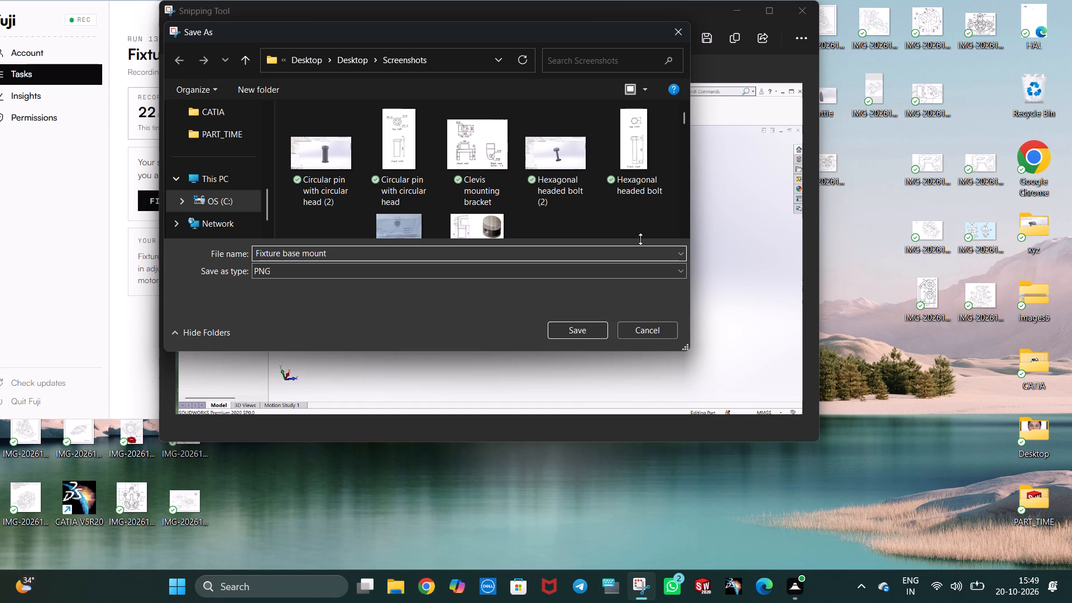
pyautogui.scroll(3, 203, 161)
pyautogui.click(212, 137)
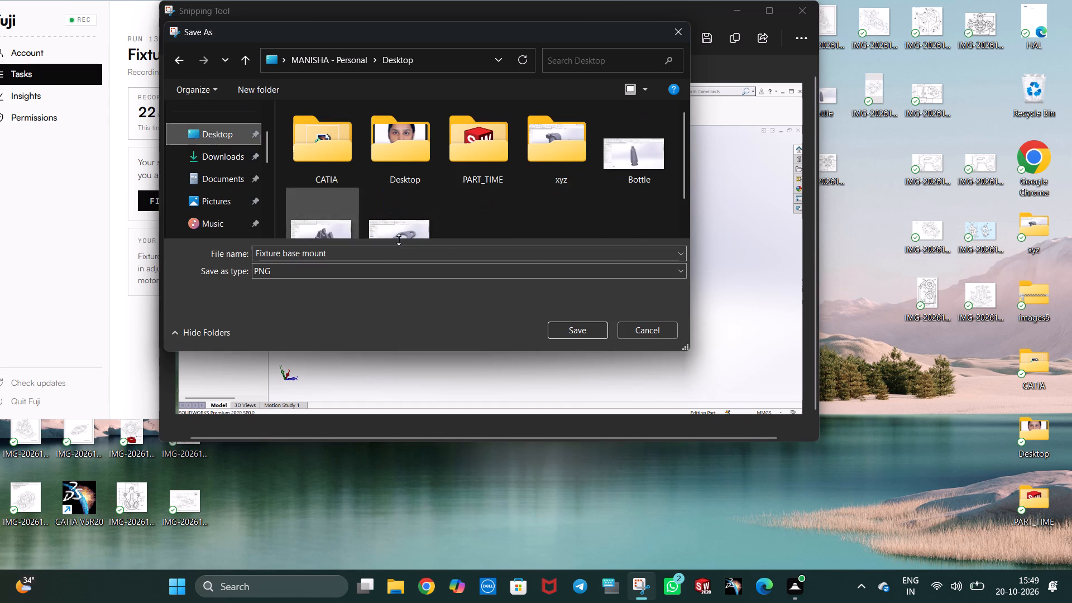
pyautogui.click(569, 332)
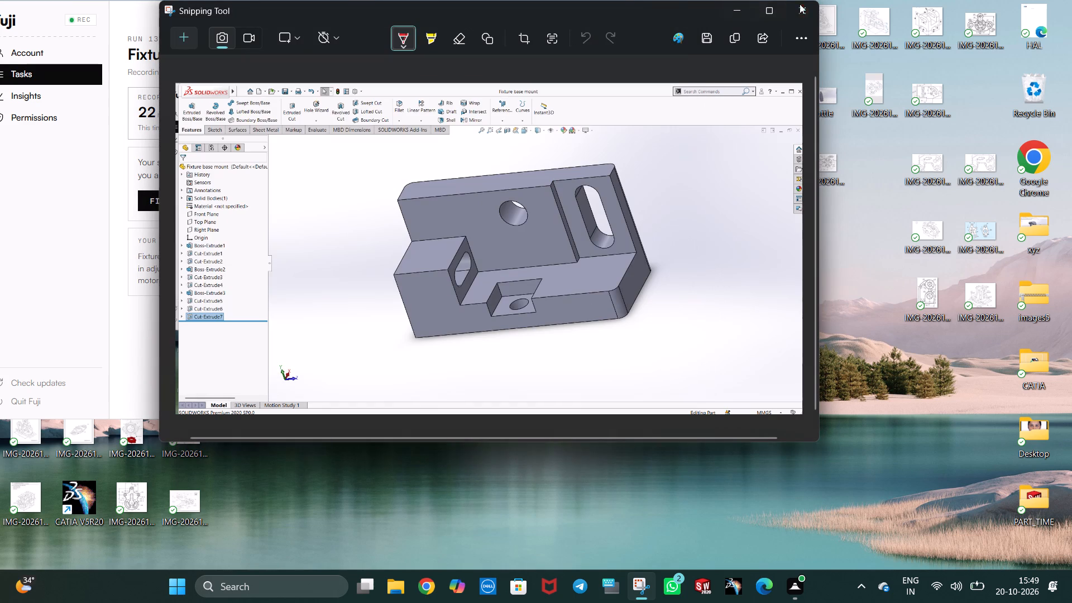